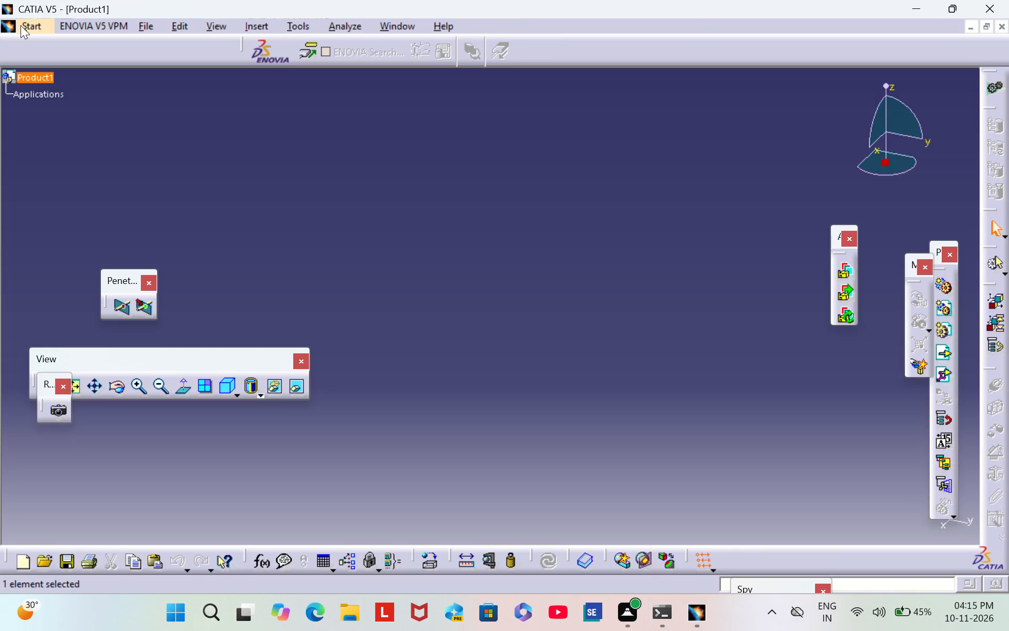
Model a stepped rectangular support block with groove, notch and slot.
Add a new part to Product1 by switching to the Part Design workbench.
click(40, 27)
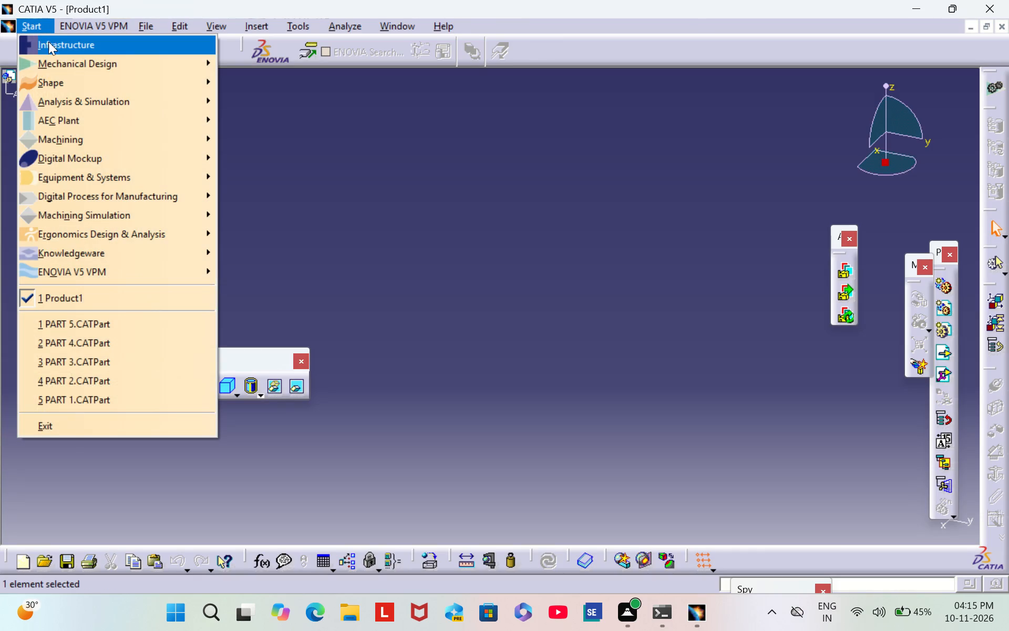
click(59, 58)
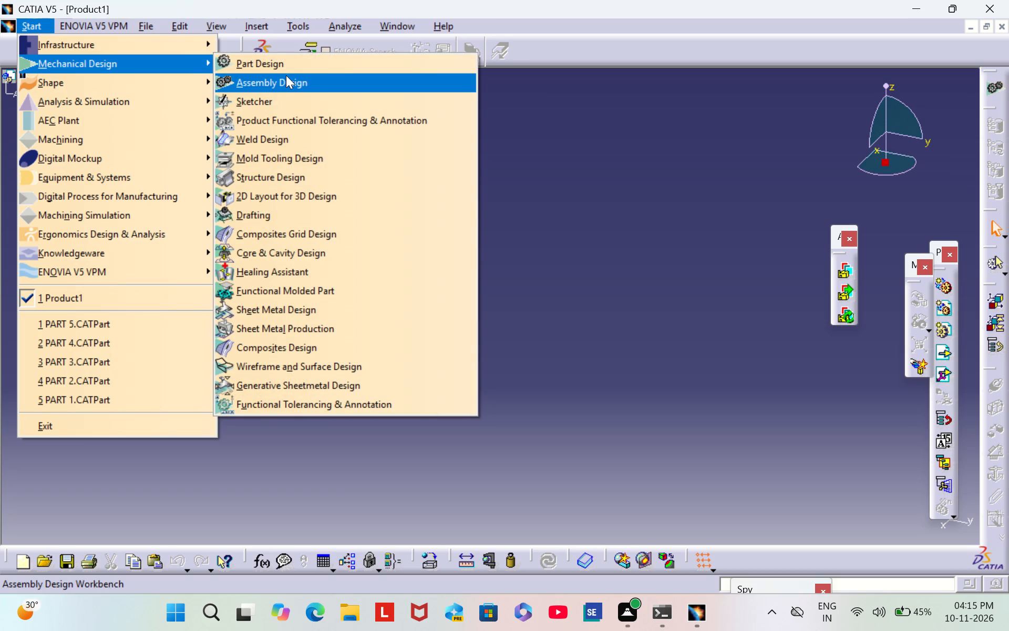
click(271, 64)
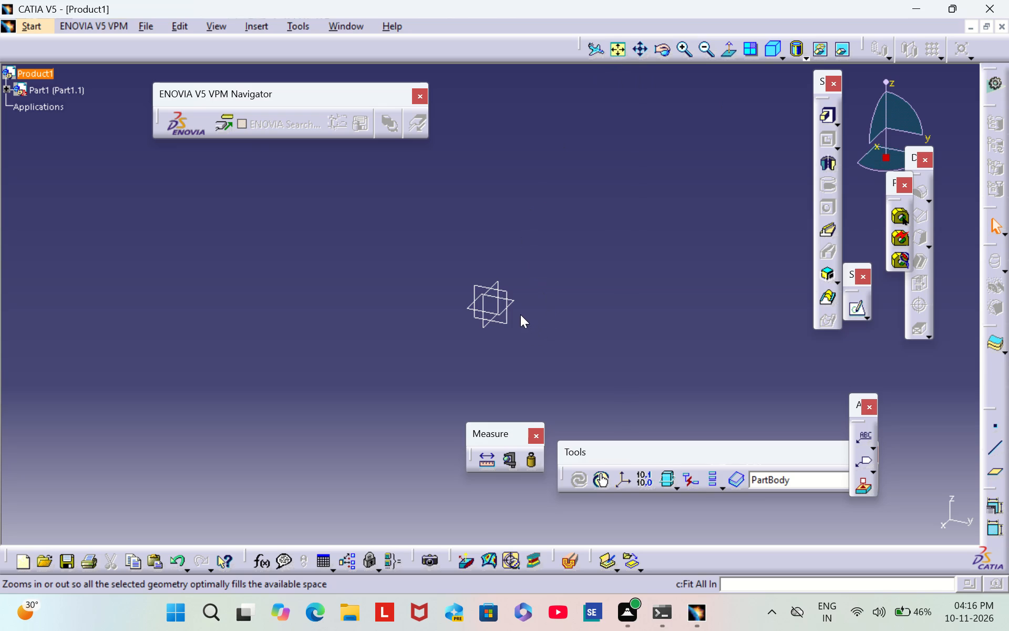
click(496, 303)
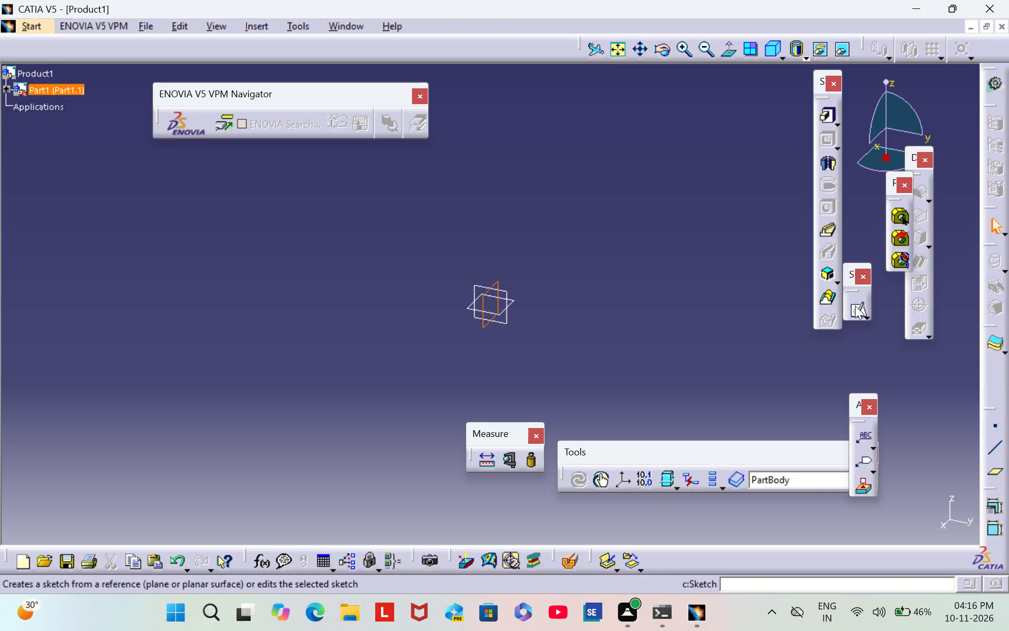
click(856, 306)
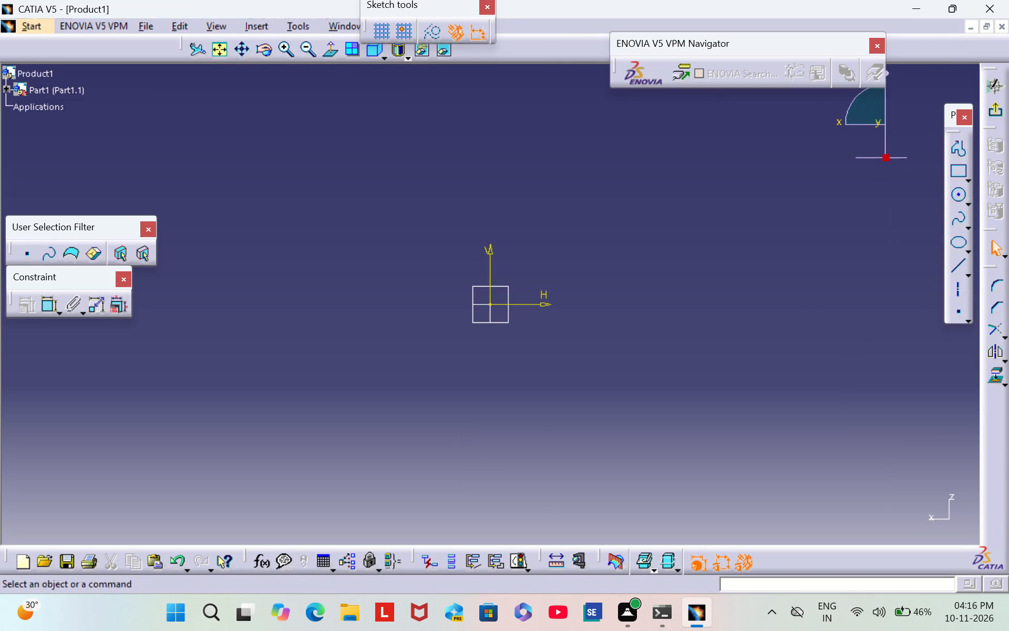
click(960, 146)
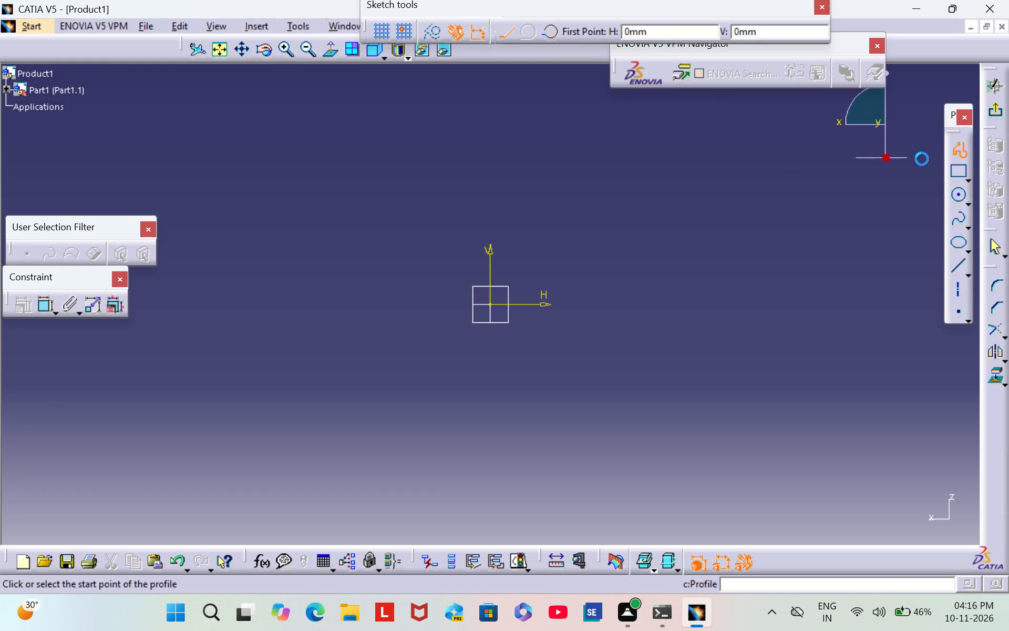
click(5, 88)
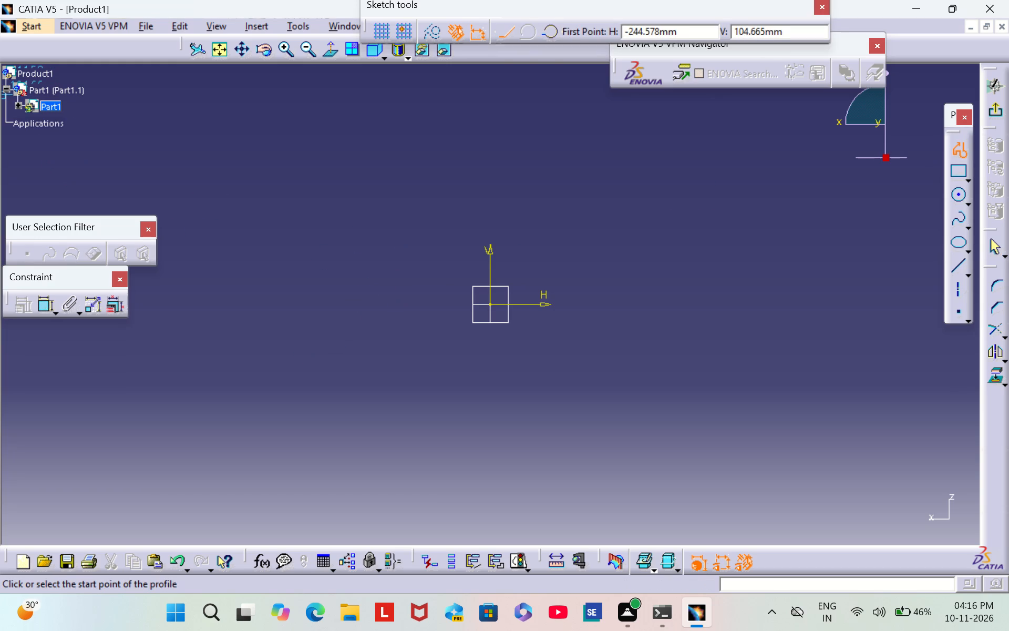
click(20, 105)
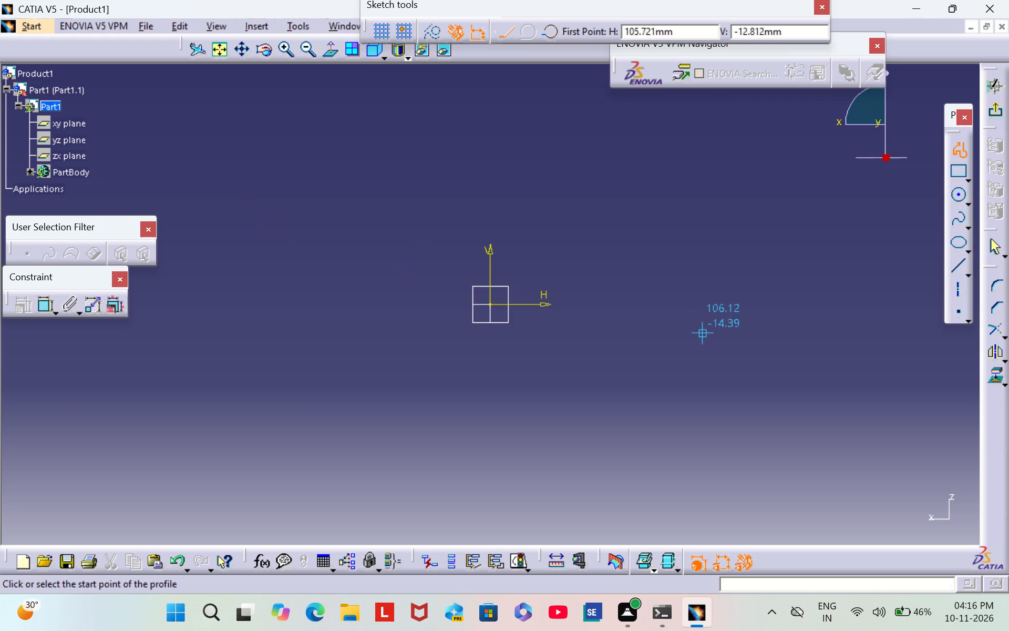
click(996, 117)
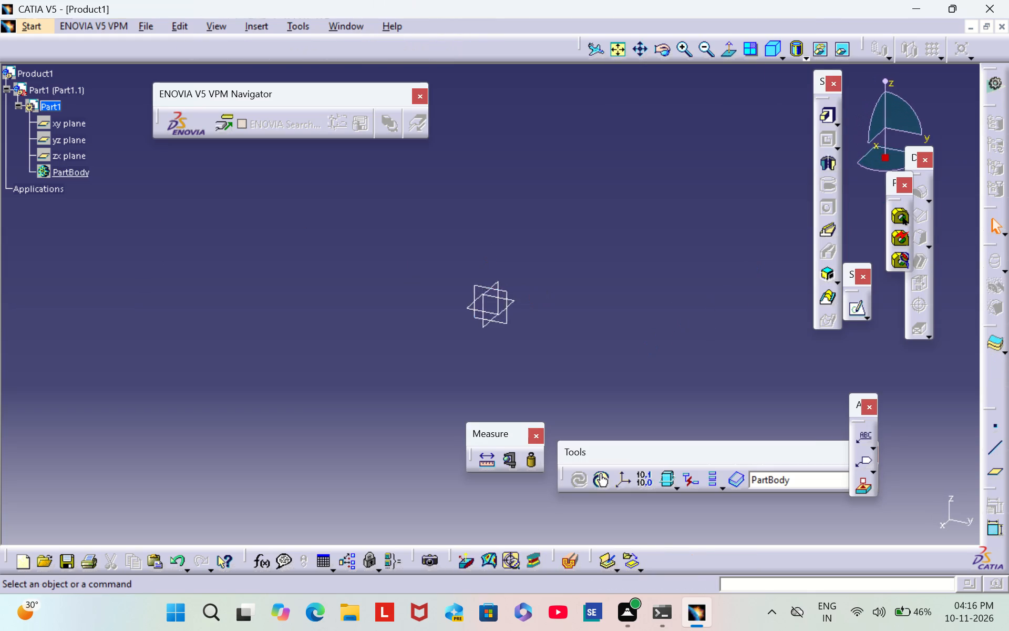
Start a sketch on the zx plane and begin a profile with a downward vertical line at about H -63 mm.
click(483, 307)
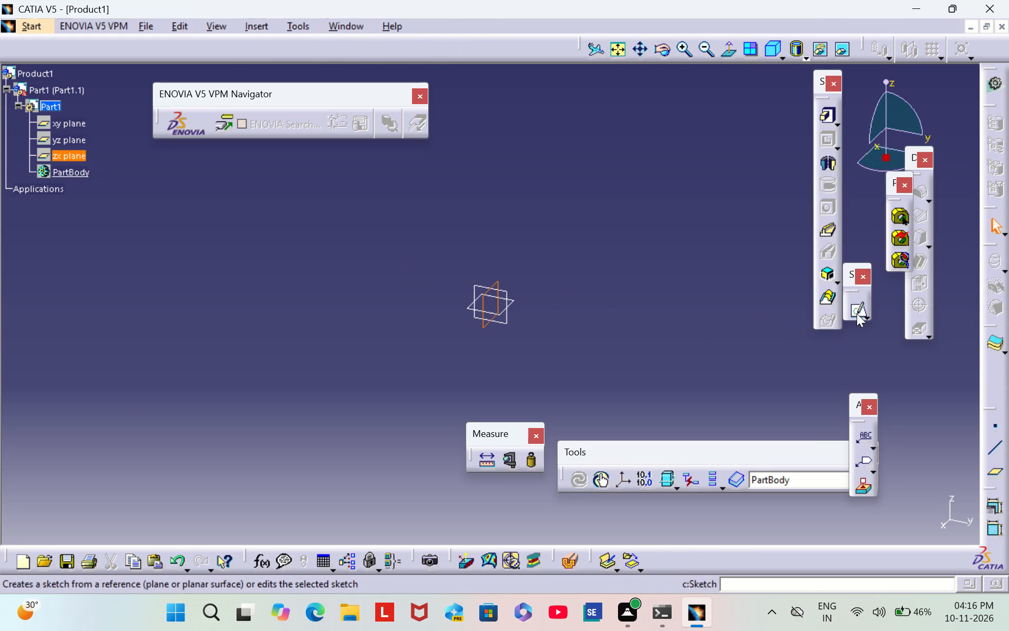
click(857, 313)
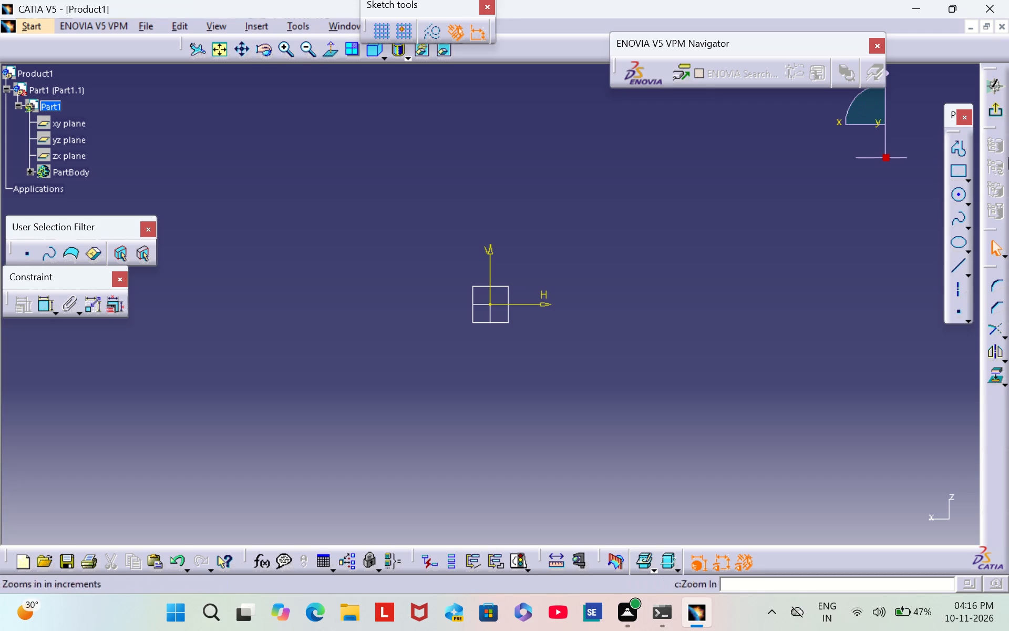
click(961, 149)
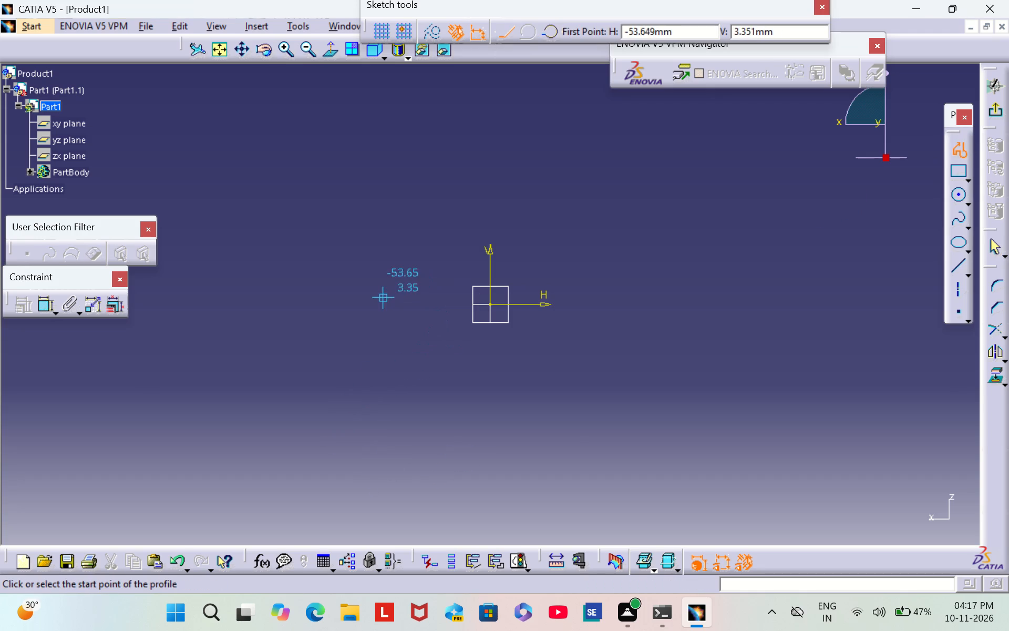
click(364, 310)
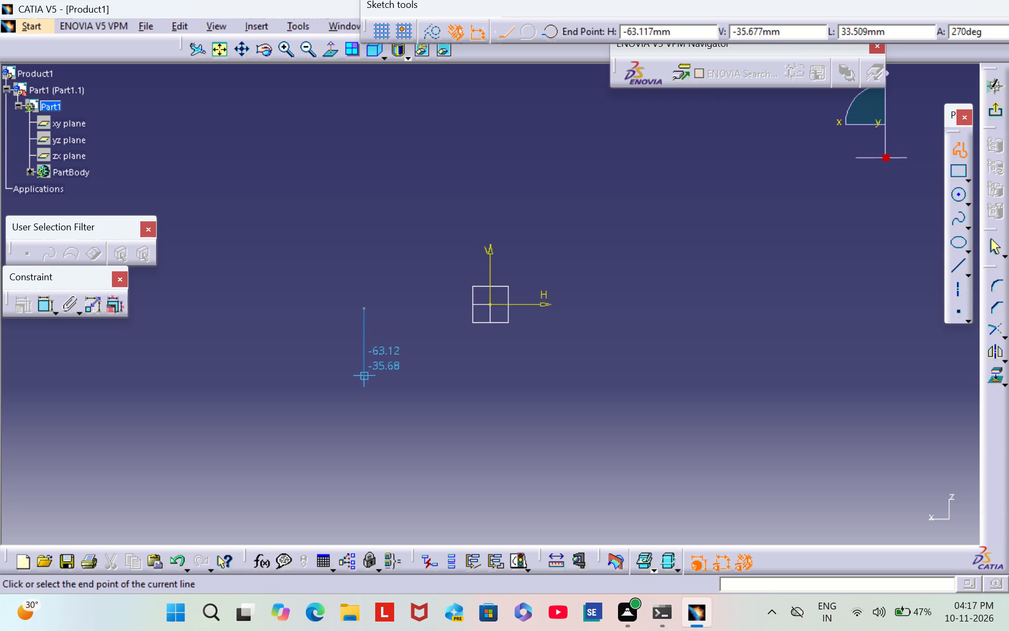
click(366, 398)
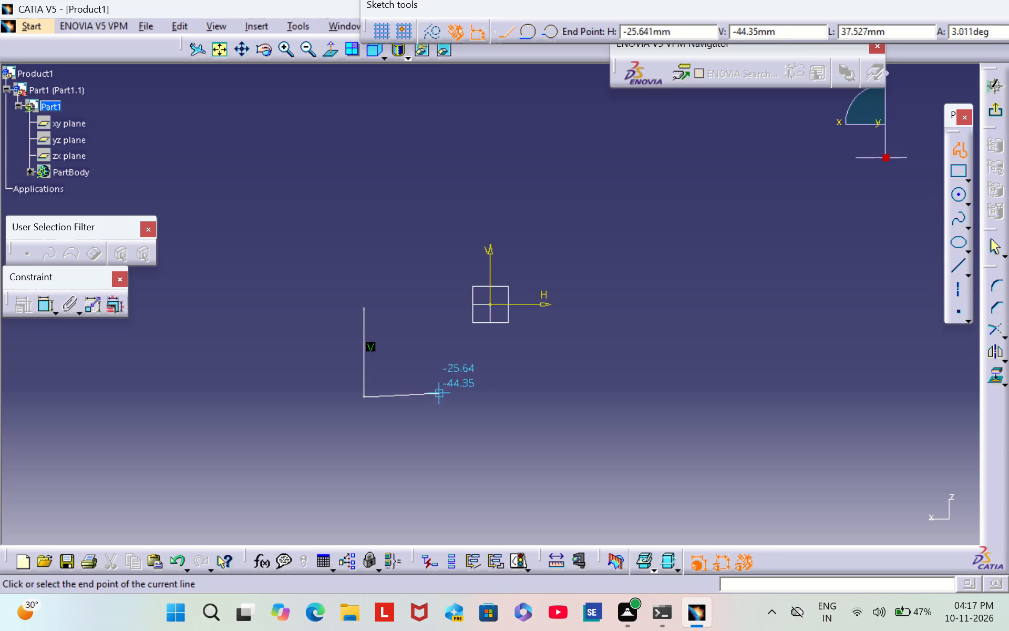
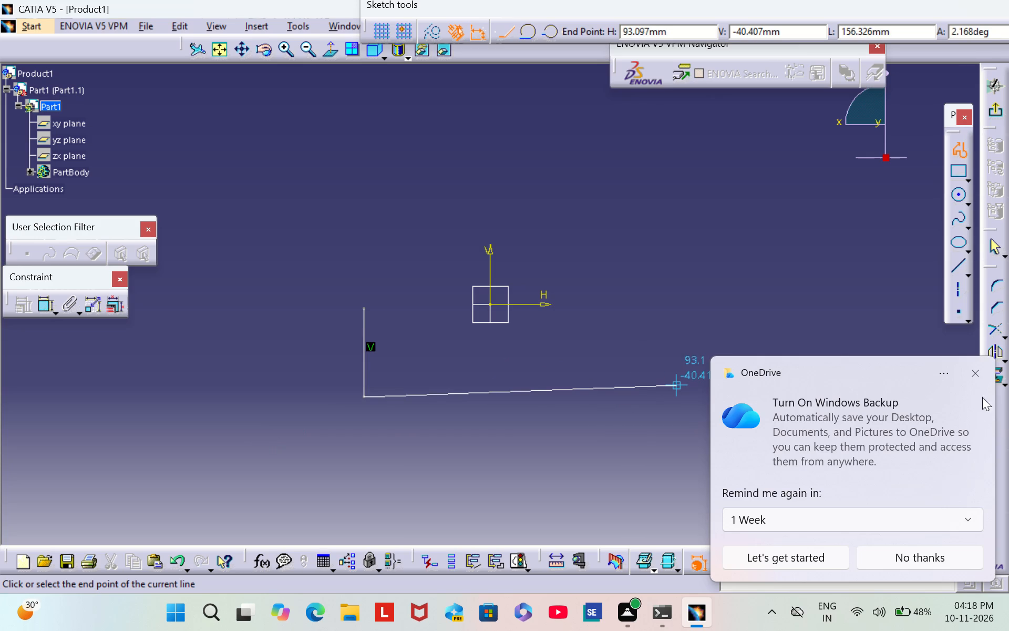
Dismiss the backup notification and complete the profile as a closed rectangle about 122 mm wide and 44 mm high.
click(980, 372)
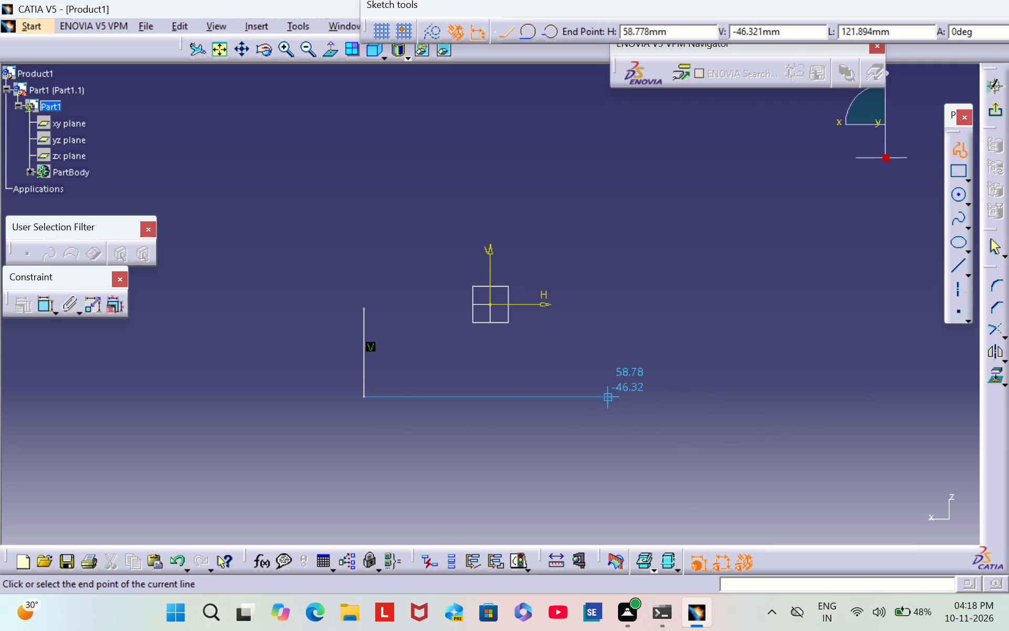
click(606, 401)
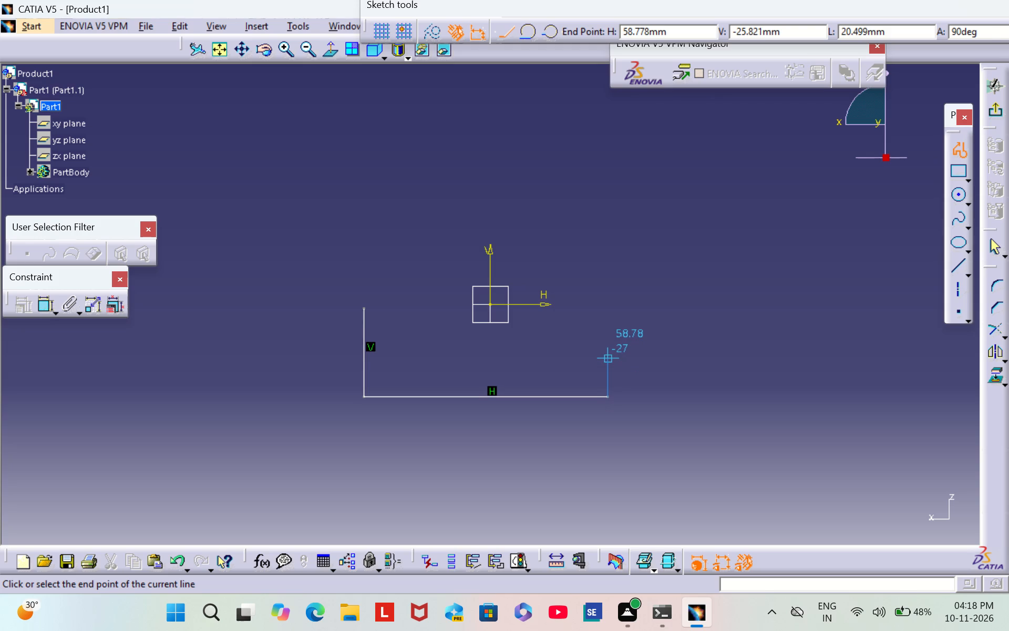
click(608, 309)
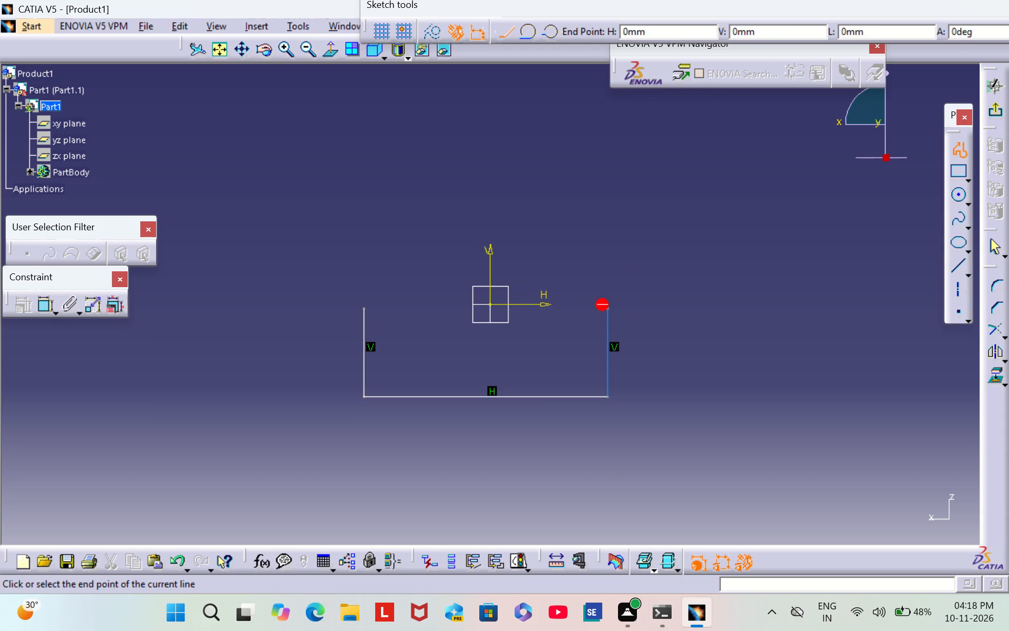
click(363, 307)
click(291, 375)
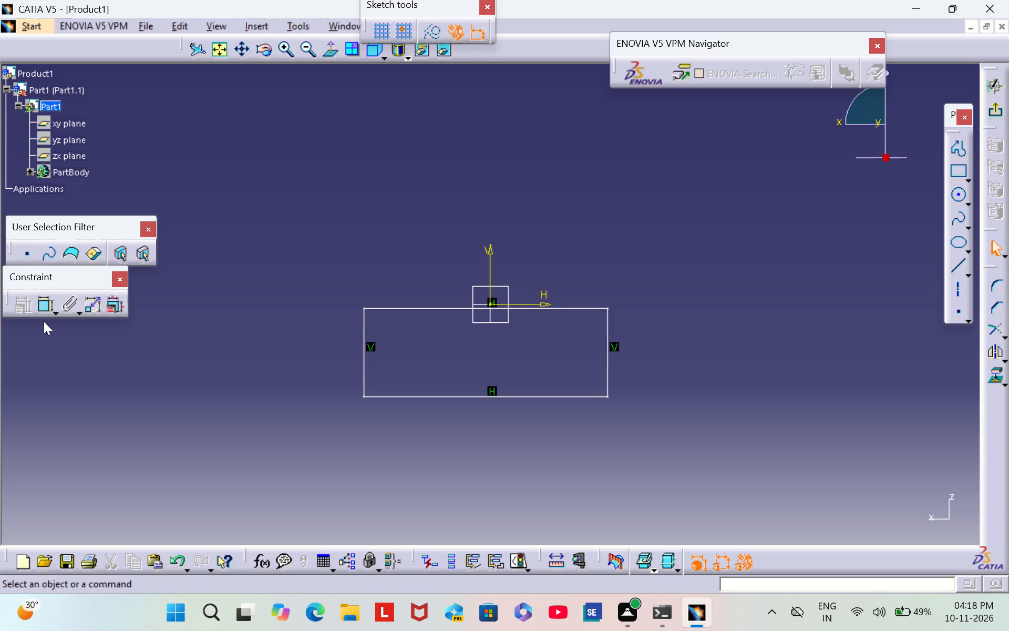
Dimension the rectangle's left vertical side and set its length to 35 mm.
click(42, 308)
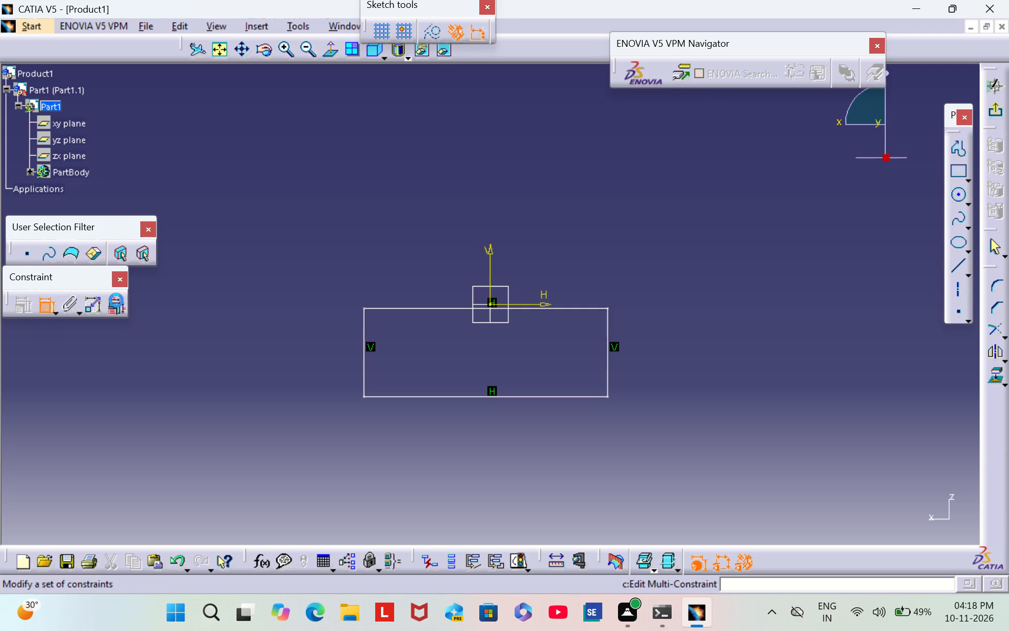
click(362, 346)
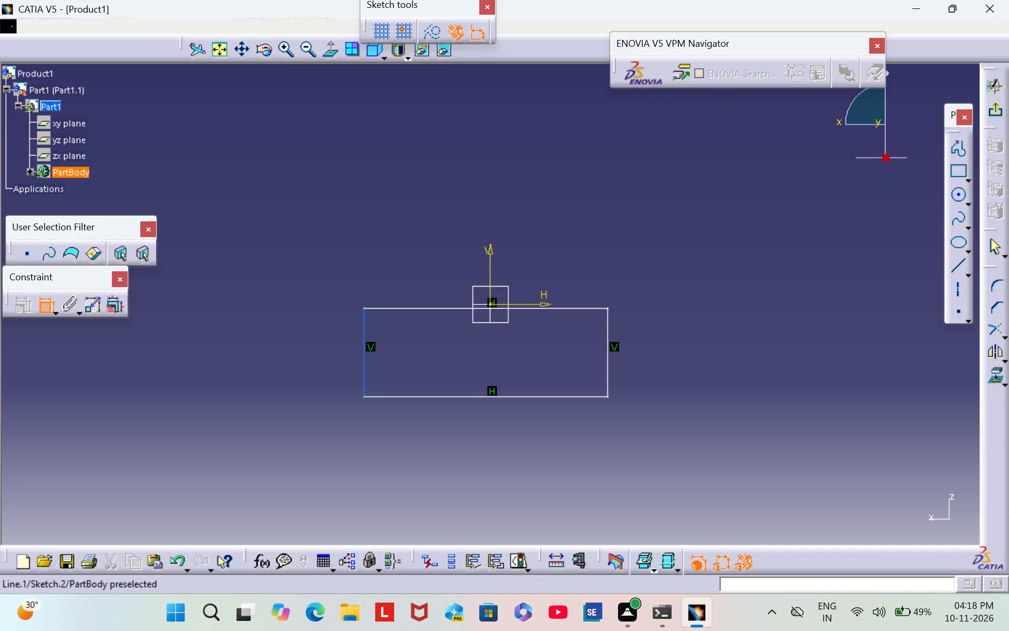
click(312, 363)
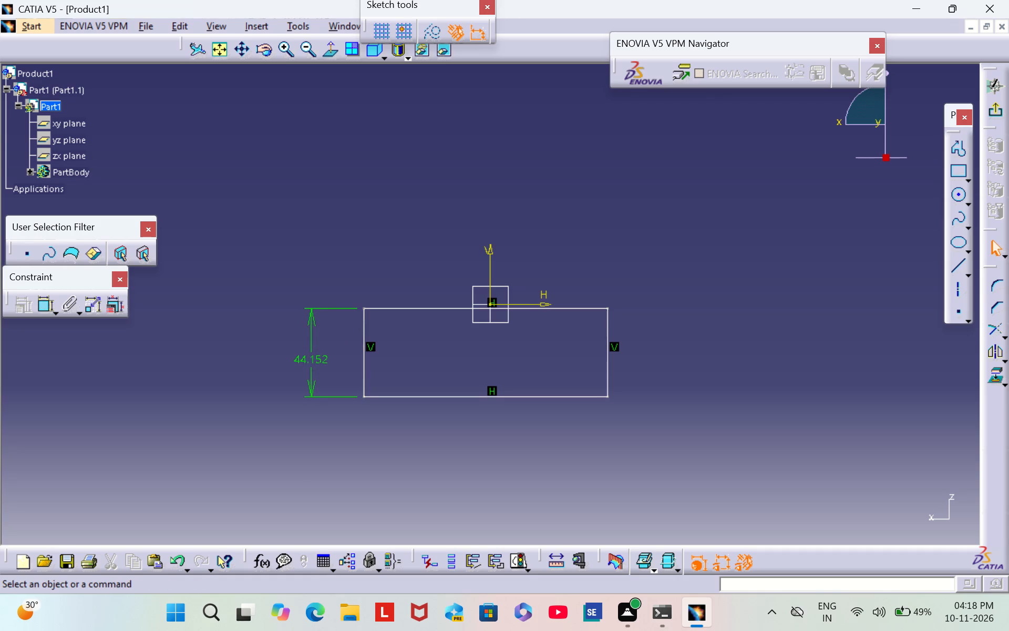
double_click(311, 361)
key(BackSpace)
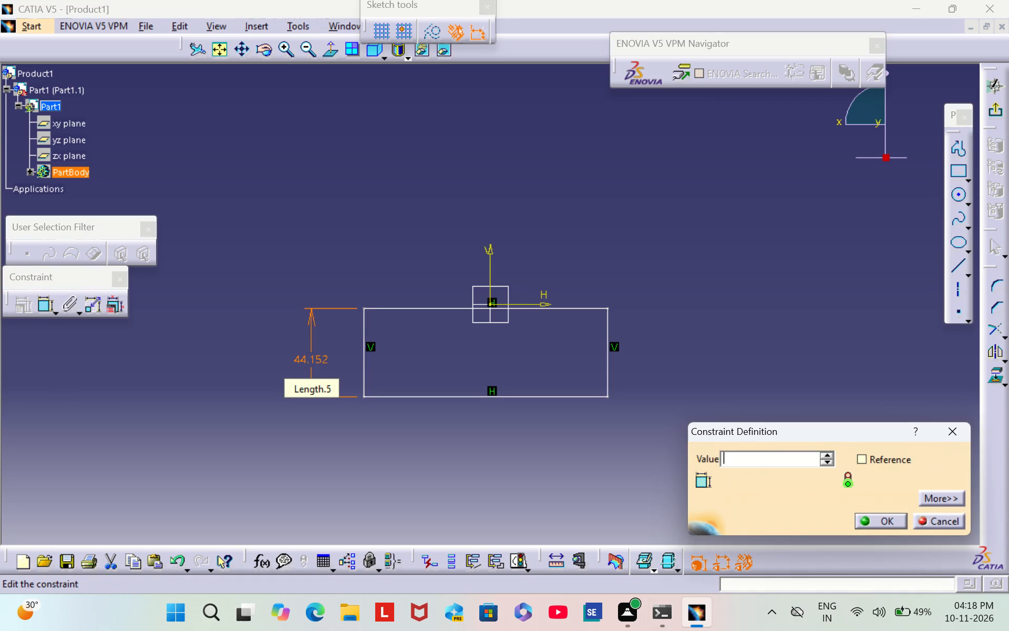
text(35)
key(Return)
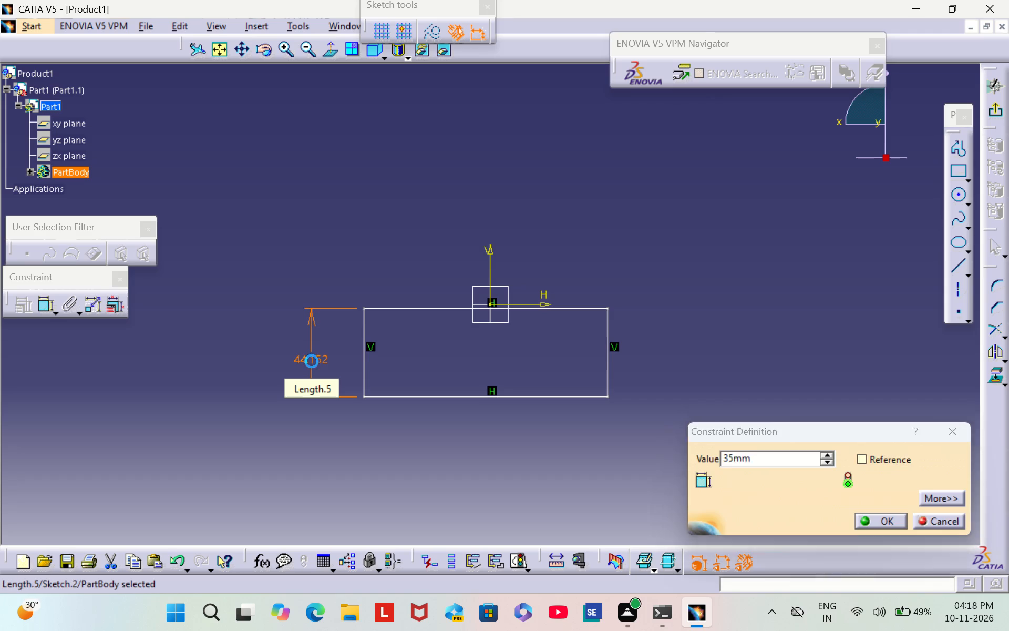
click(147, 461)
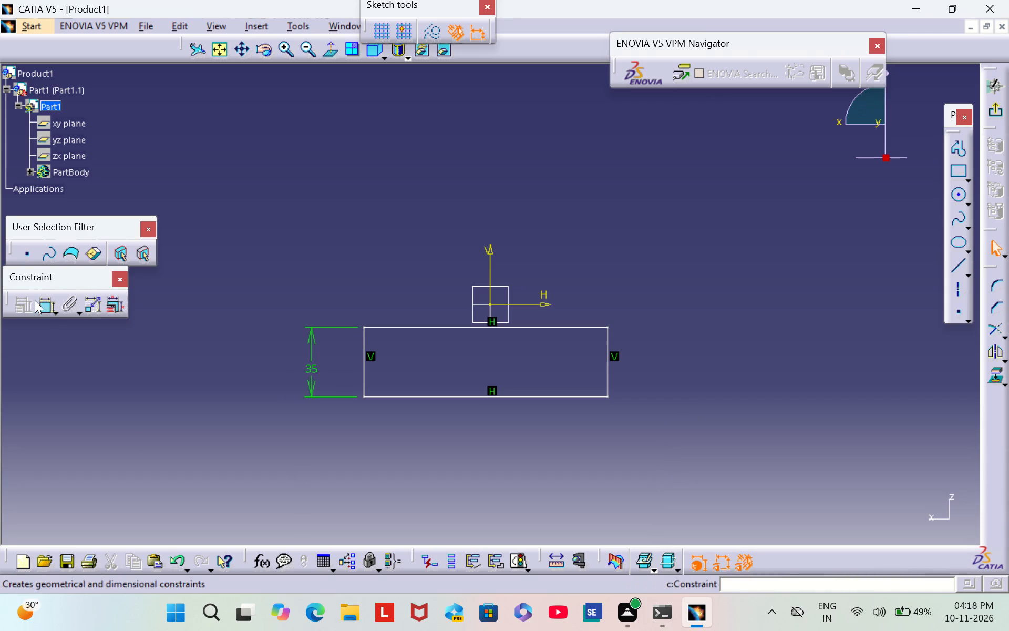
Dimension the rectangle's bottom edge and set its length to 100 mm.
click(47, 315)
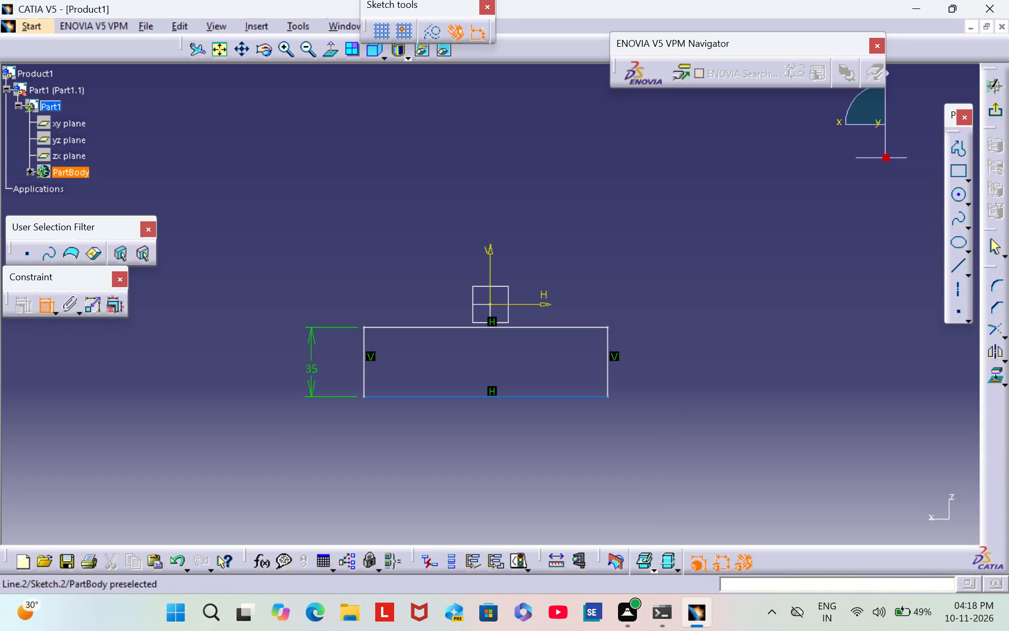
click(499, 397)
click(491, 434)
double_click(481, 432)
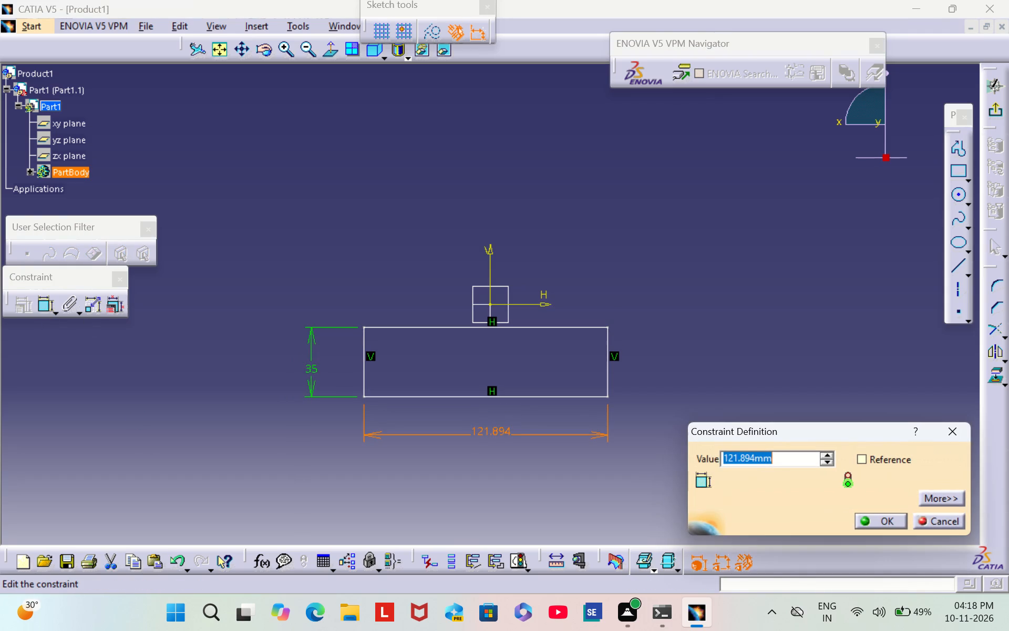
key(BackSpace)
key(1)
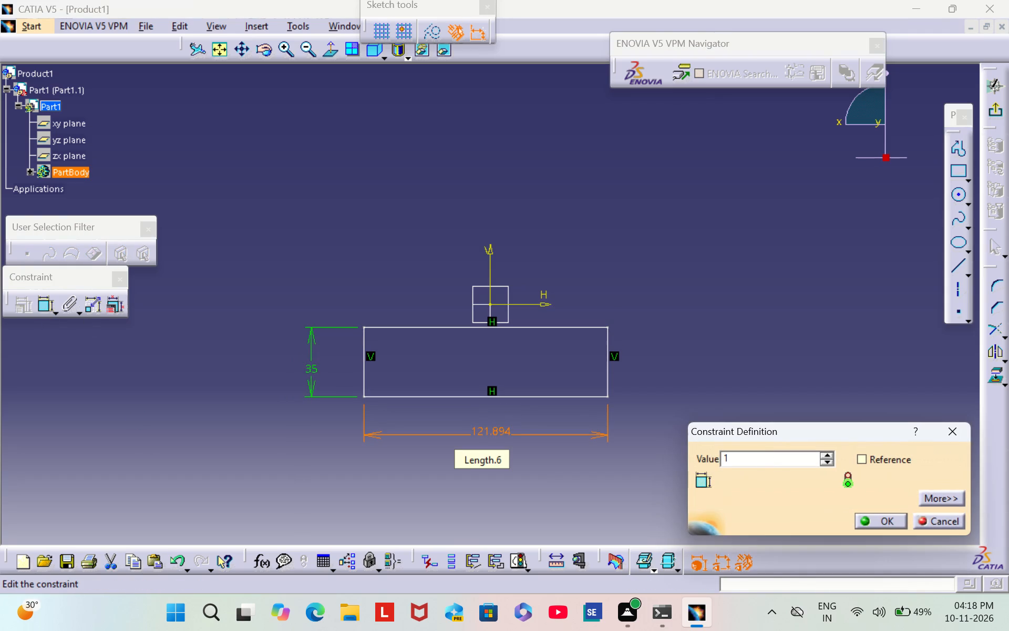
text(00)
key(Return)
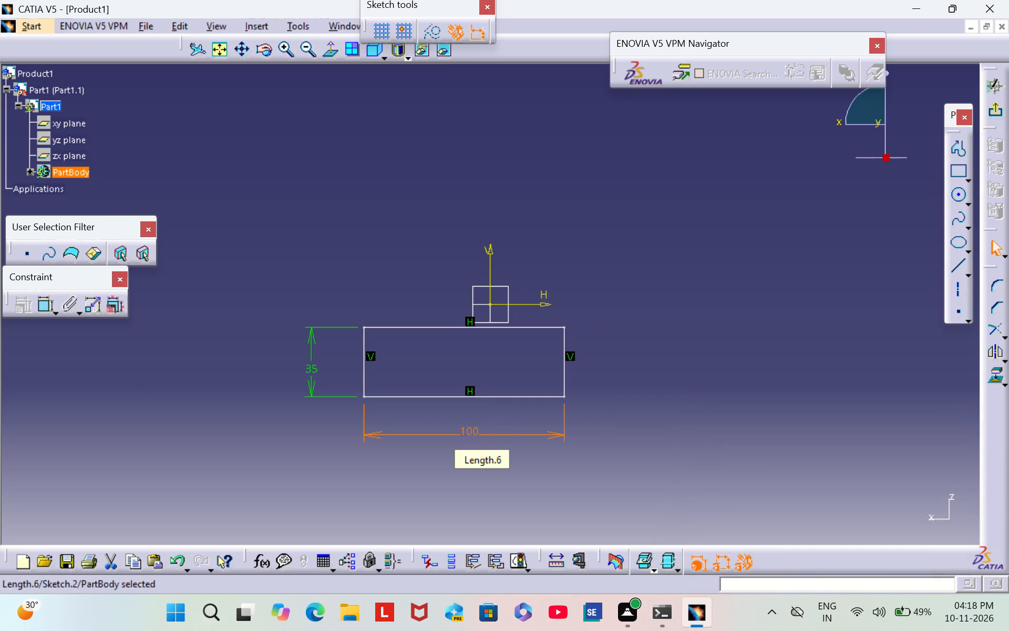
click(275, 140)
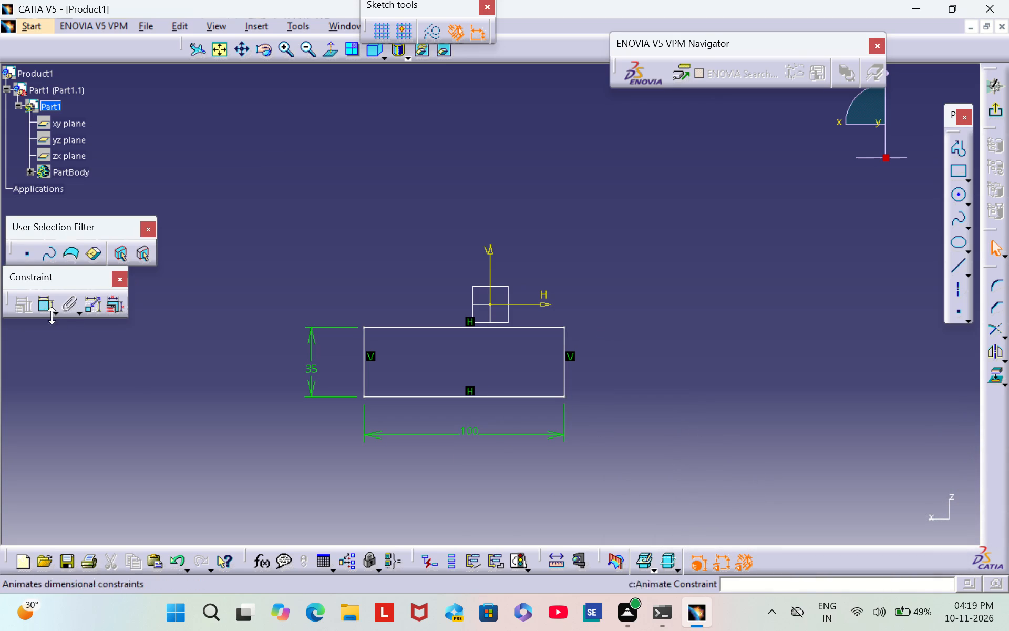
Constrain the rectangle's two vertical sides as symmetric about the vertical V axis.
double_click(48, 308)
click(361, 350)
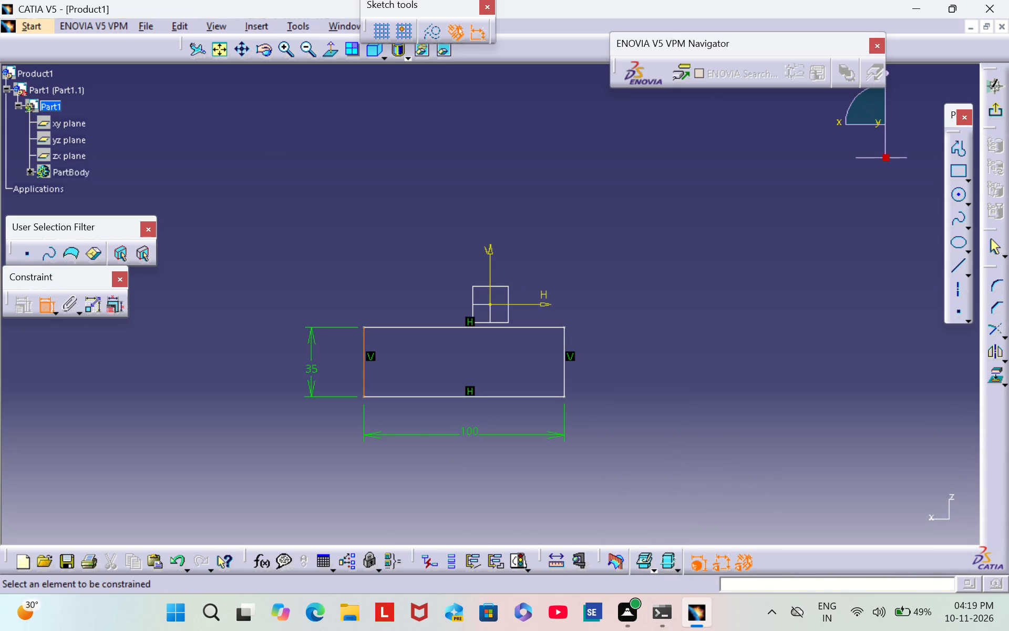
click(565, 376)
right_click(544, 300)
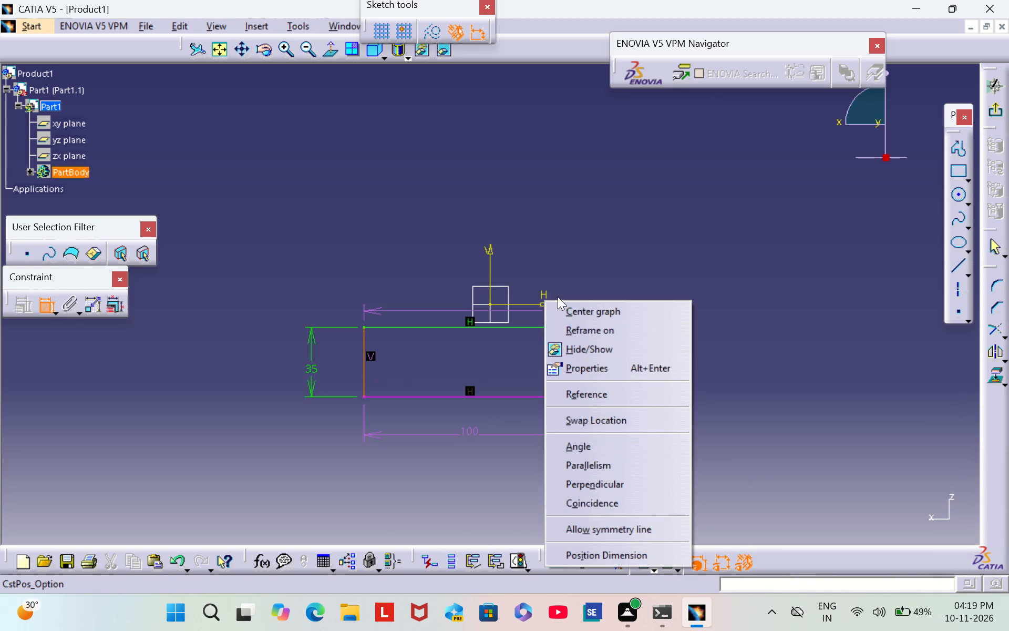
click(640, 524)
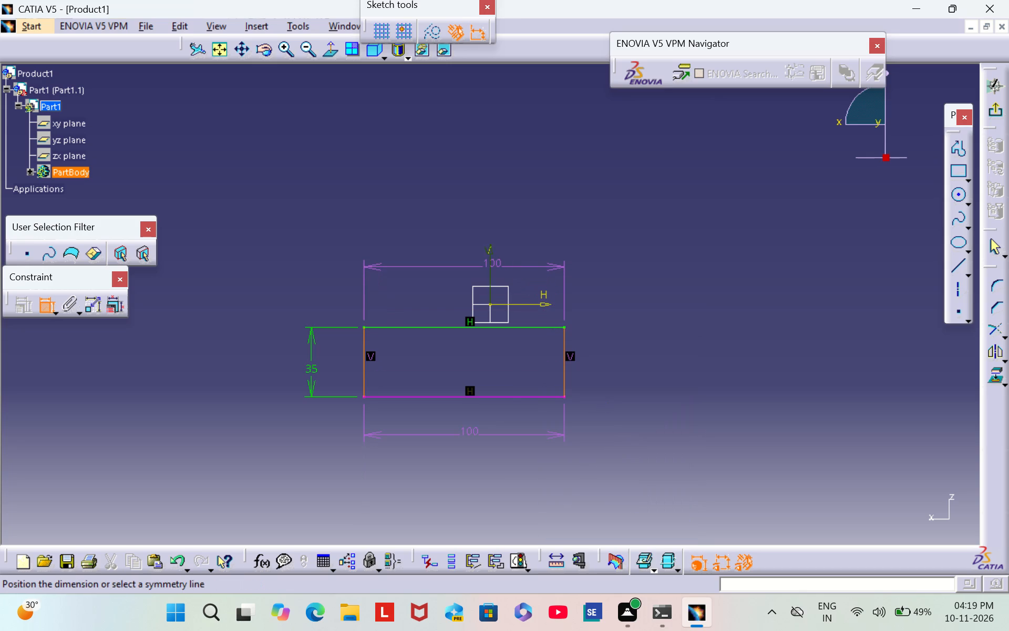
click(492, 266)
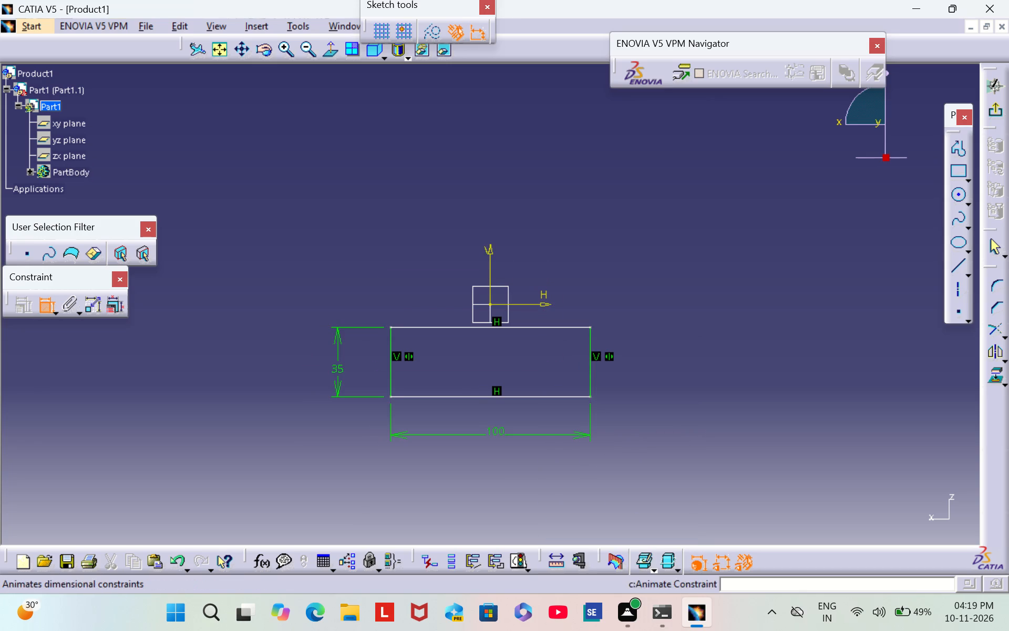
Constrain the rectangle's top and bottom edges as symmetric about the horizontal H axis.
click(435, 325)
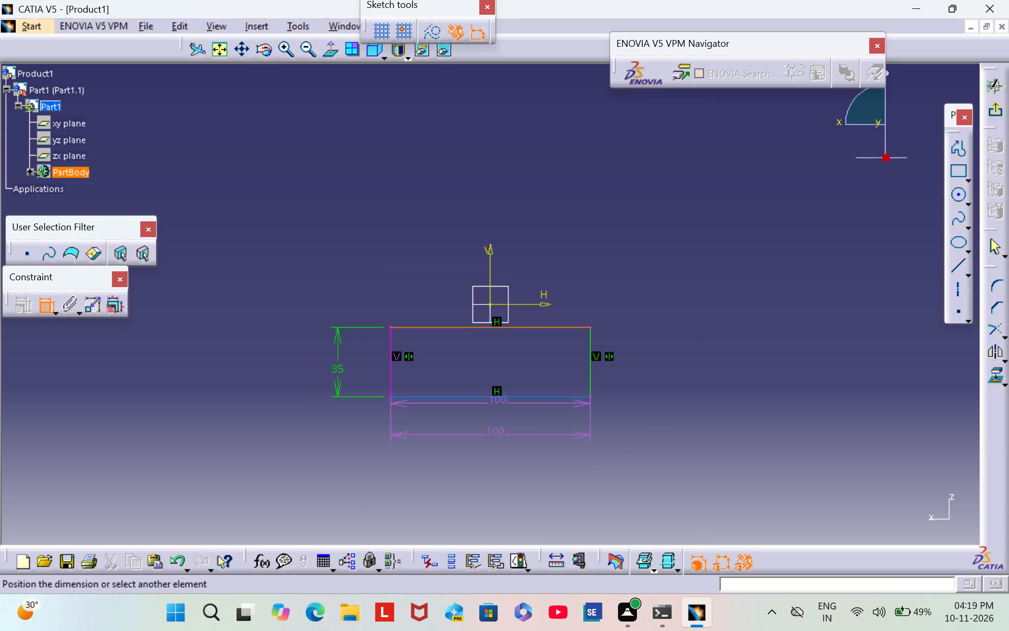
click(493, 399)
right_click(497, 377)
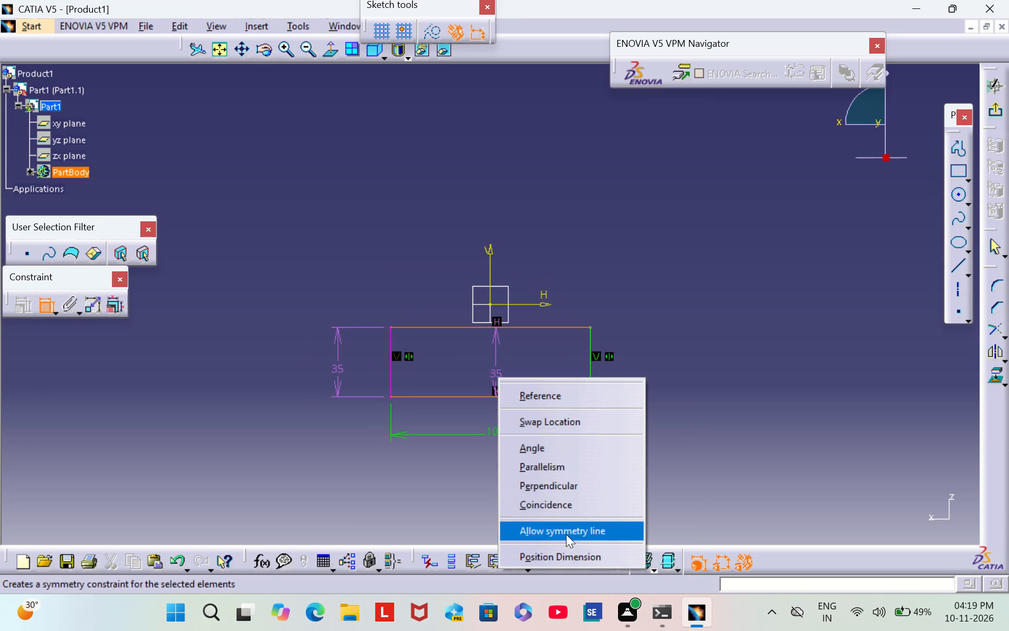
click(566, 534)
click(542, 306)
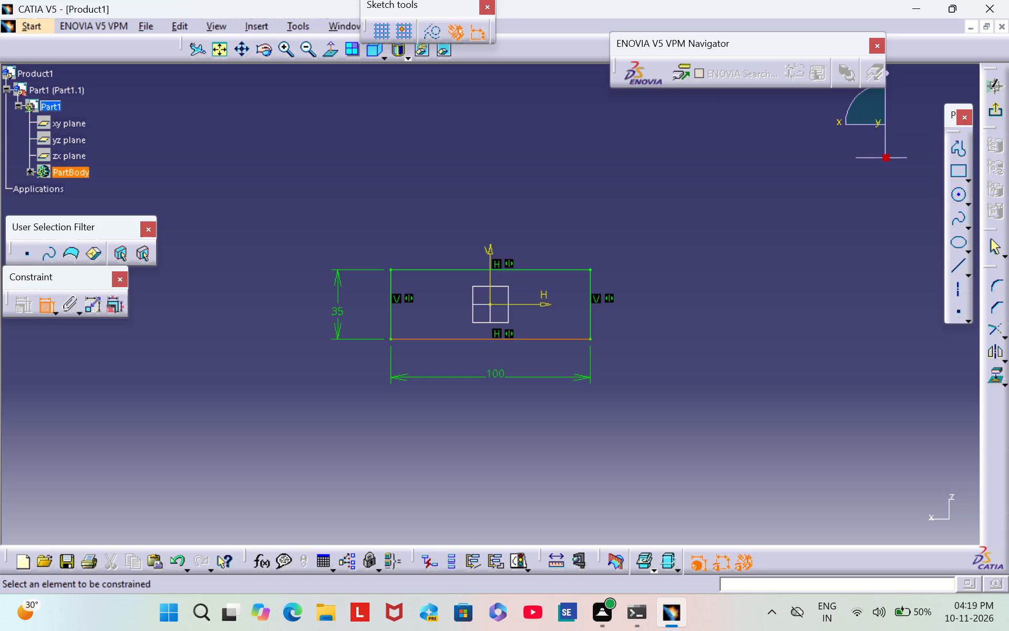
click(40, 315)
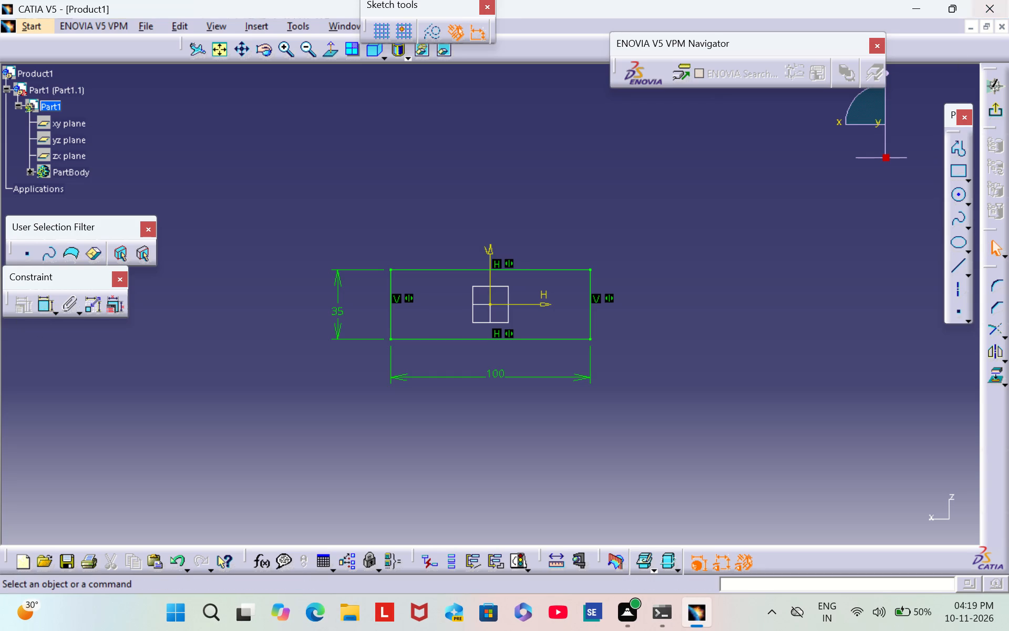
Exit the sketch and pad the rectangle to a length of 50 mm in the reversed direction.
click(993, 111)
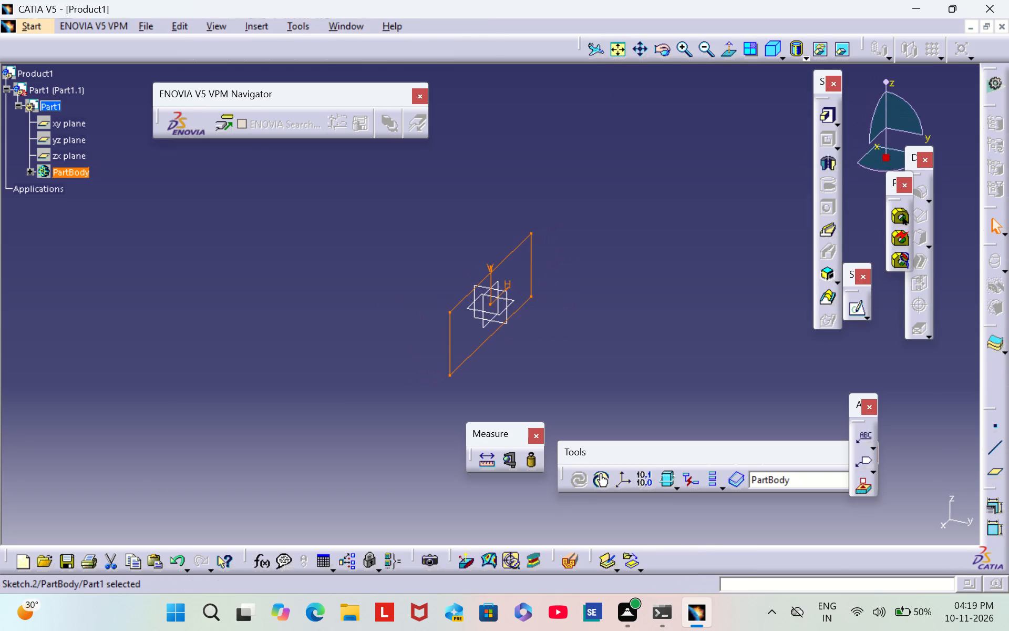
click(827, 124)
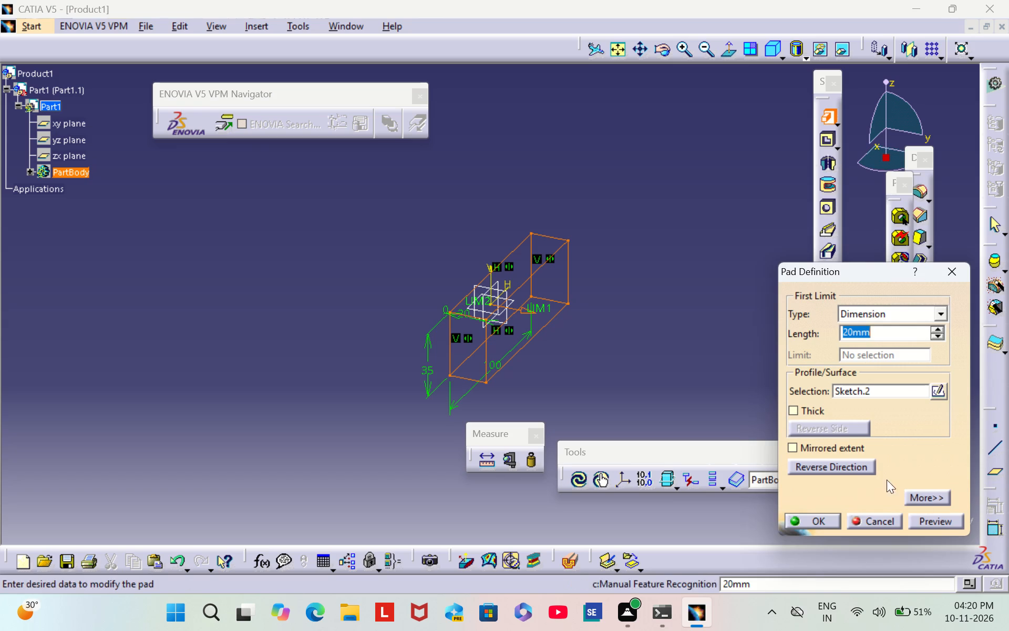
click(860, 468)
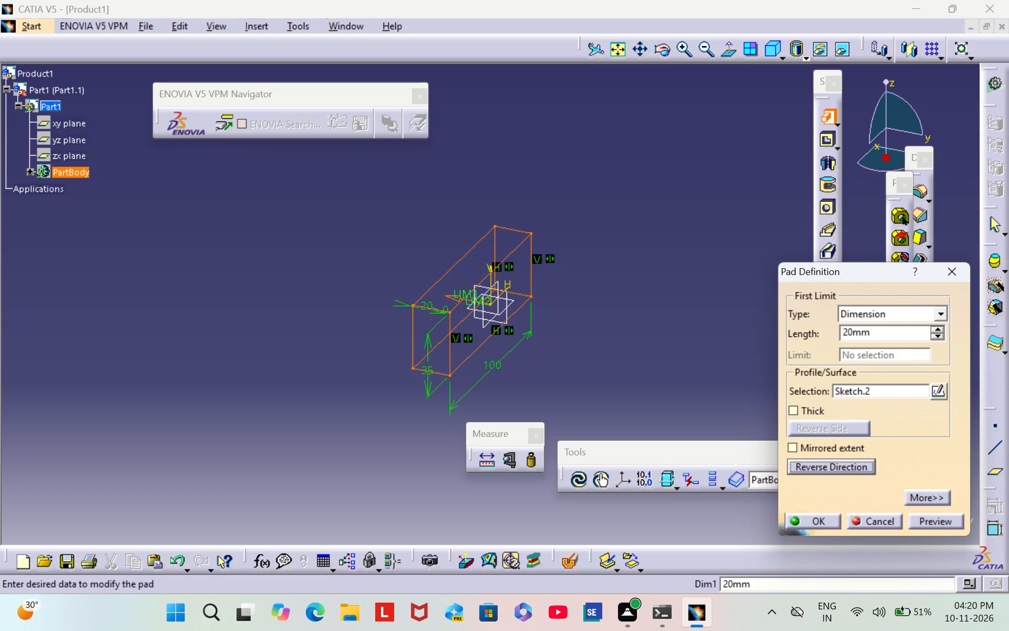
click(873, 335)
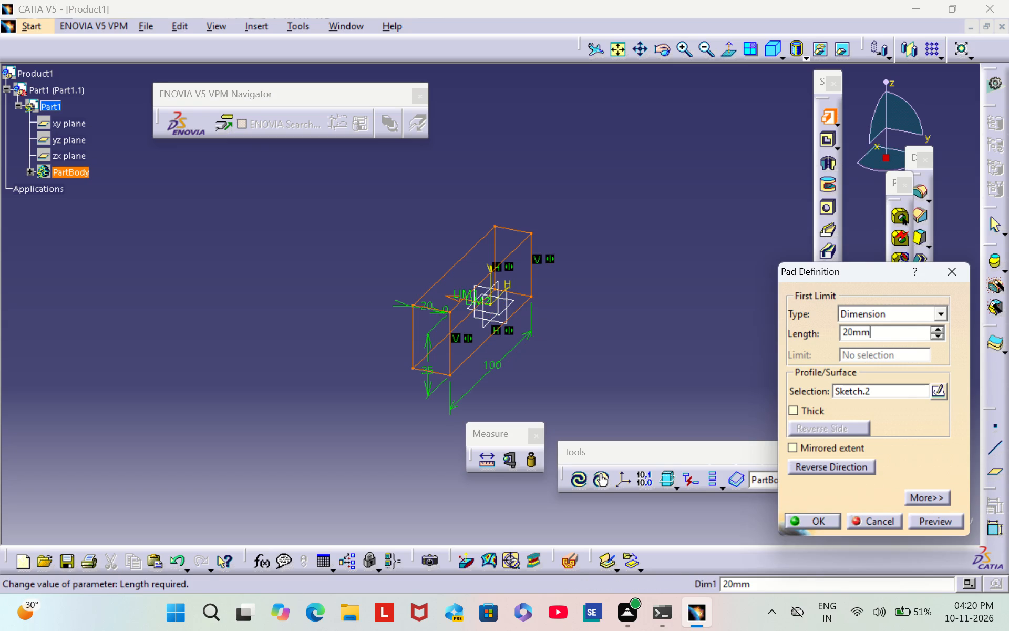
key(BackSpace)
key(BackSpace)
key(BackSpace)
key(BackSpace)
key(BackSpace)
key(BackSpace)
key(BackSpace)
key(BackSpace)
key(BackSpace)
key(BackSpace)
key(BackSpace)
key(BackSpace)
key(BackSpace)
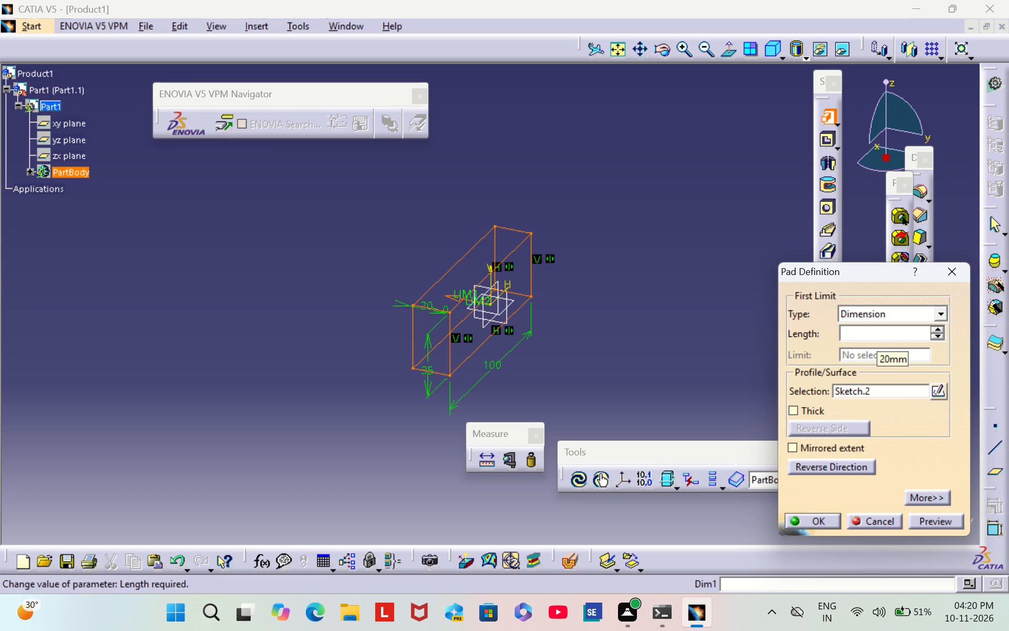
key(5)
key(0)
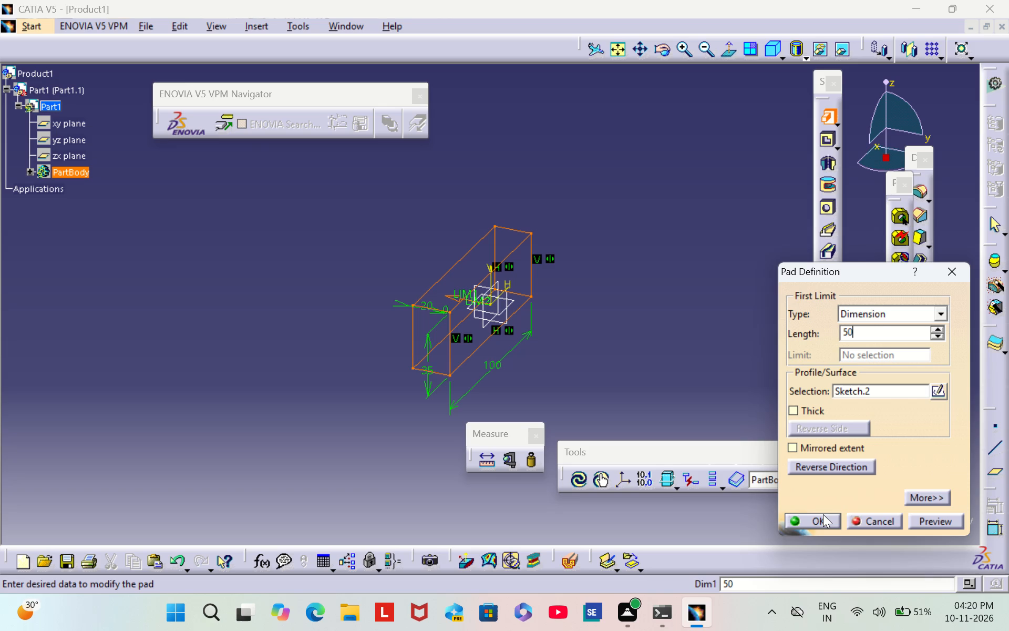
click(823, 513)
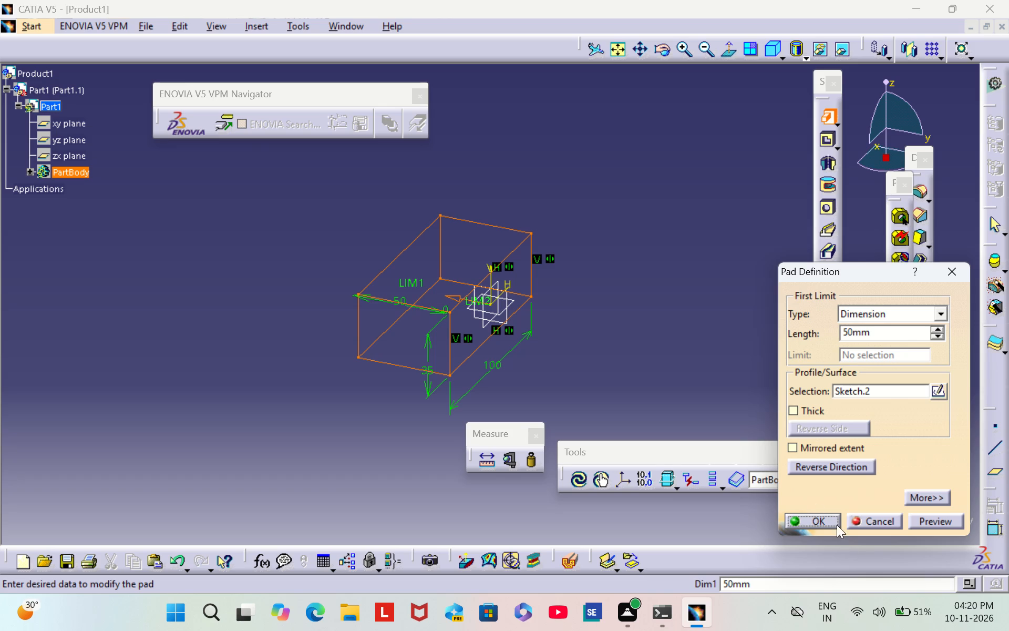
click(823, 521)
click(707, 265)
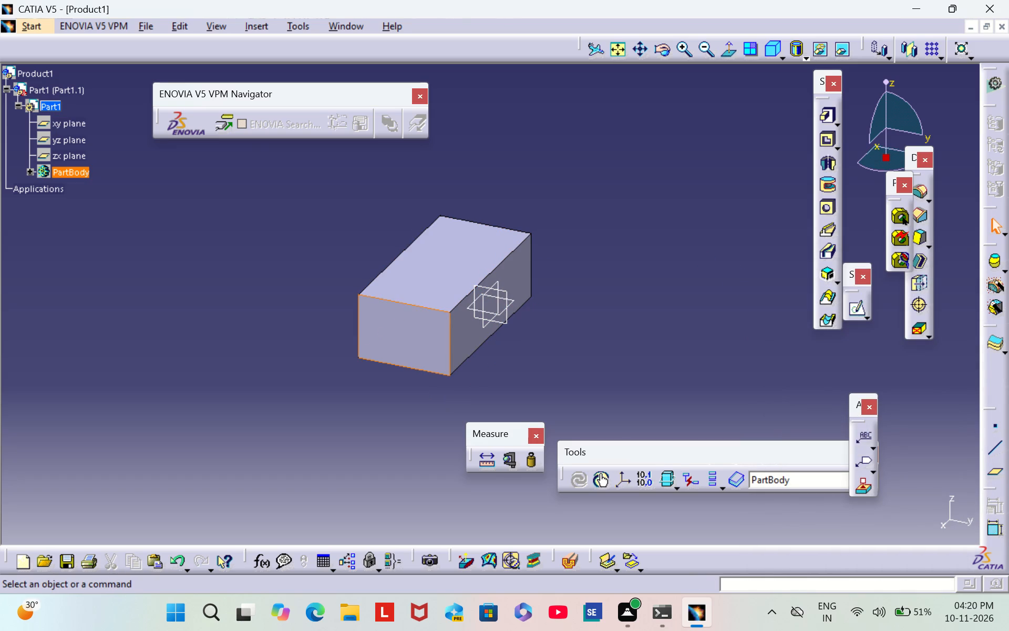
Open a new sketch on the yz plane.
click(504, 315)
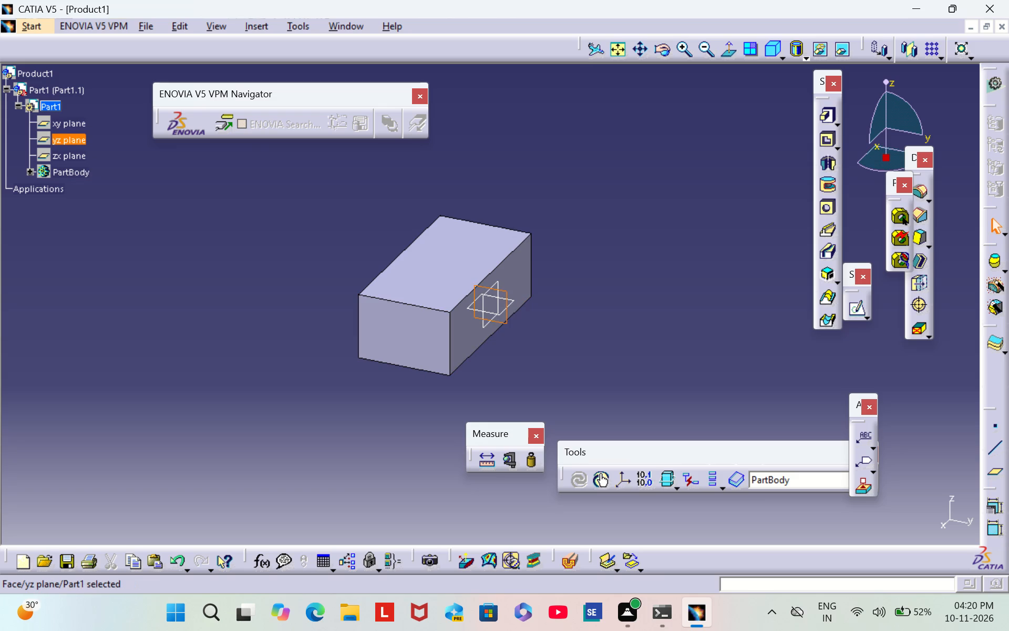
click(855, 312)
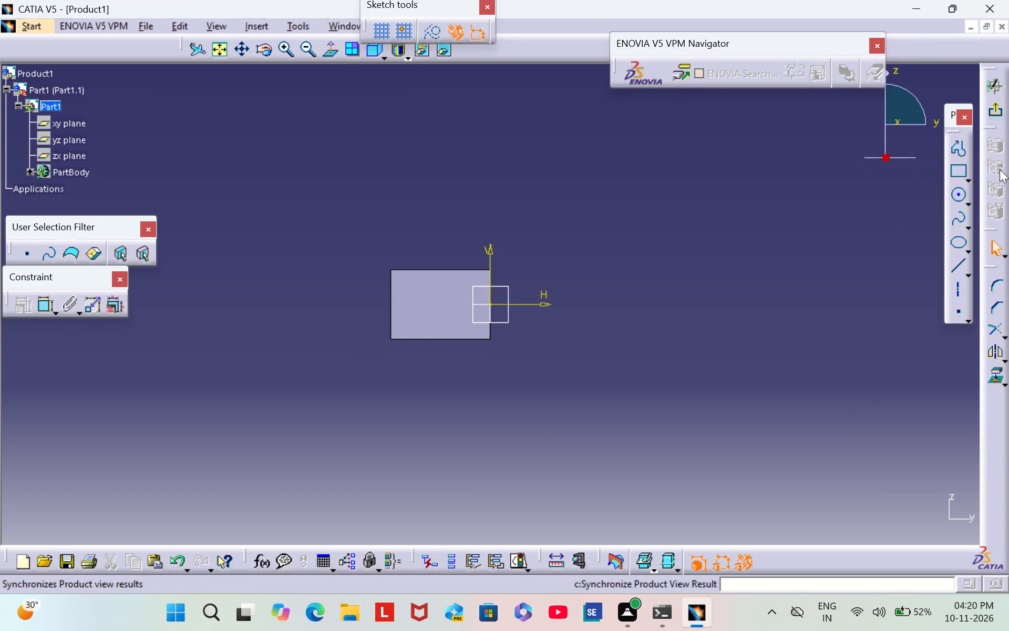
Sketch a closed profile above the block, about 52 mm wide and 10 mm high, ending at the V axis, with a shallow recess about 30 mm wide in its top edge.
click(956, 152)
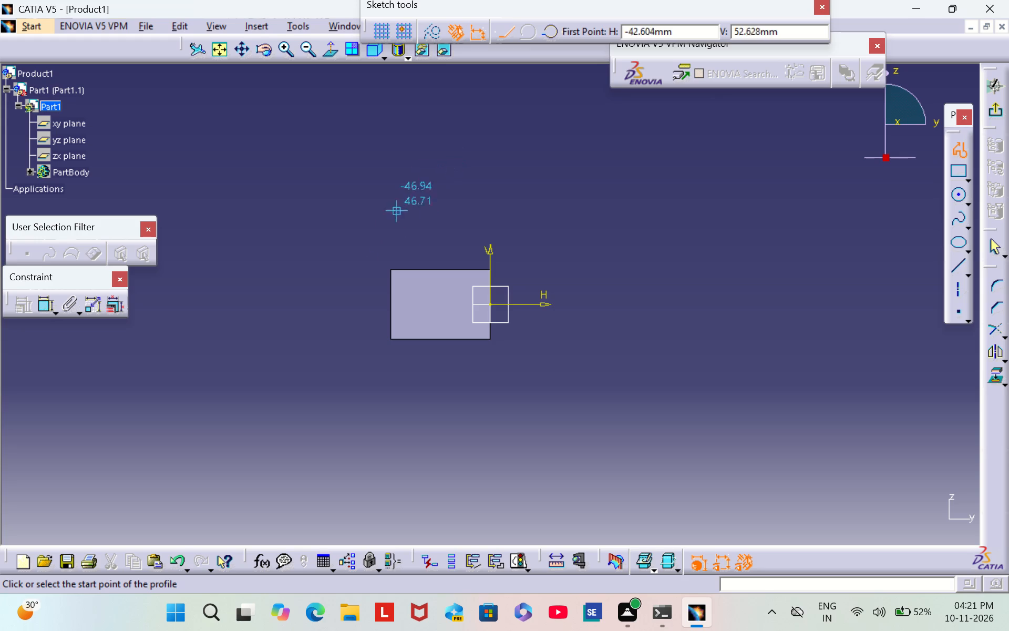
click(386, 247)
click(384, 264)
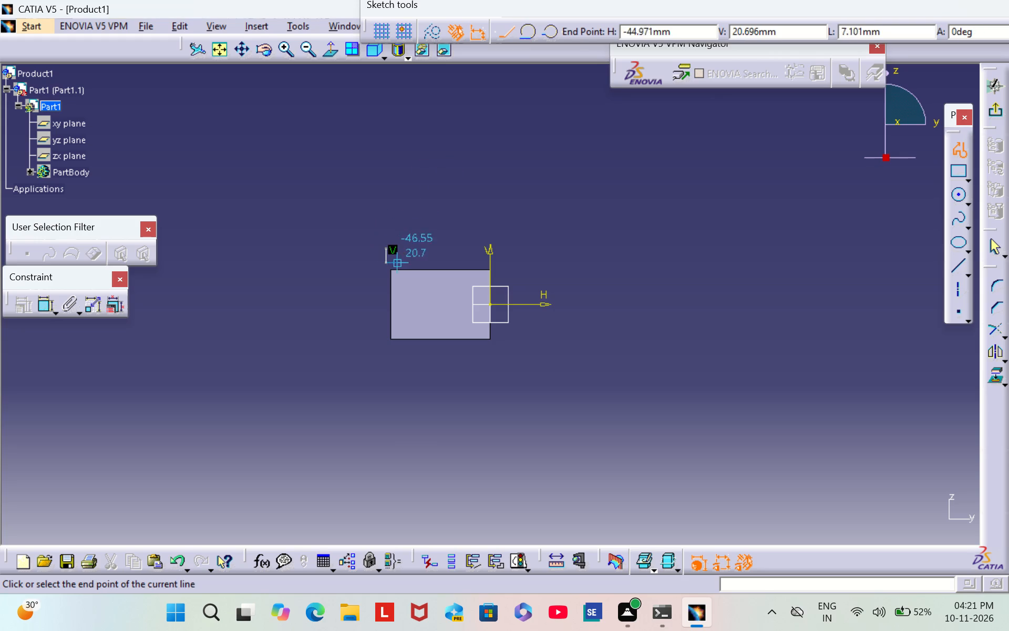
click(488, 261)
click(491, 240)
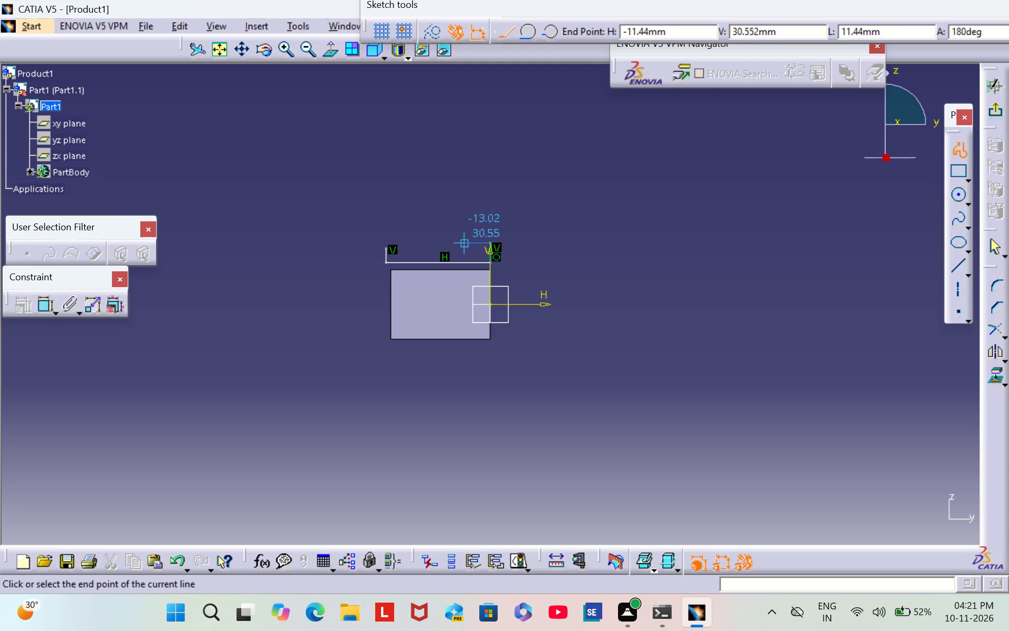
click(470, 241)
click(469, 251)
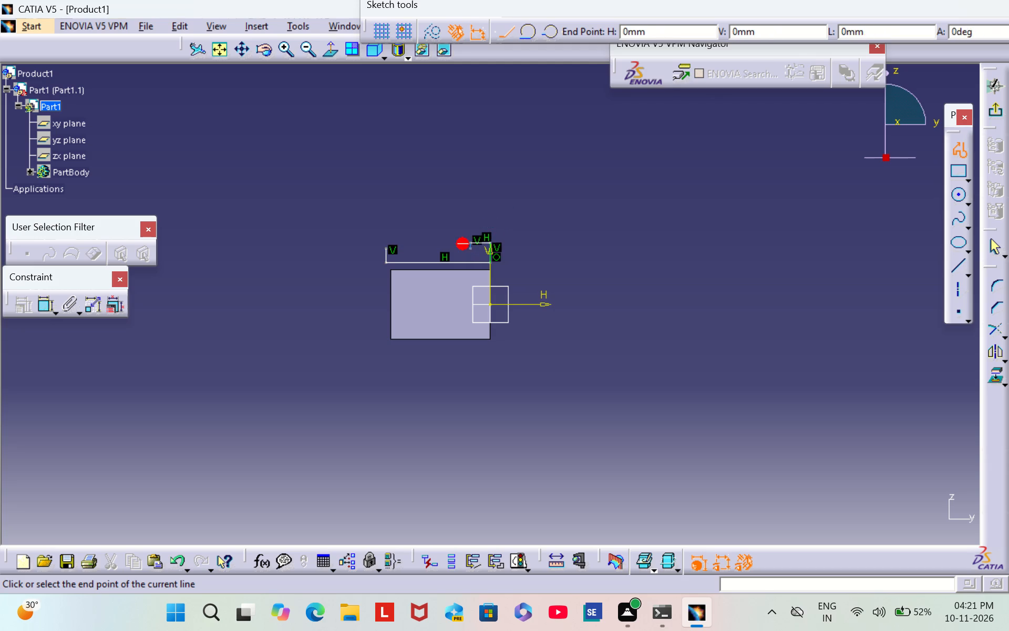
click(409, 249)
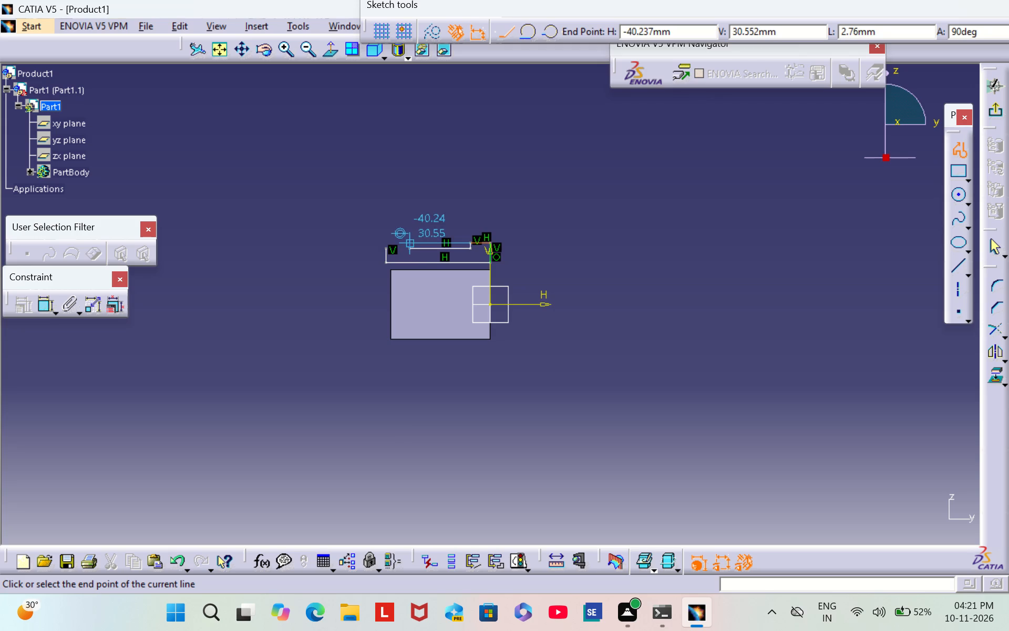
click(408, 241)
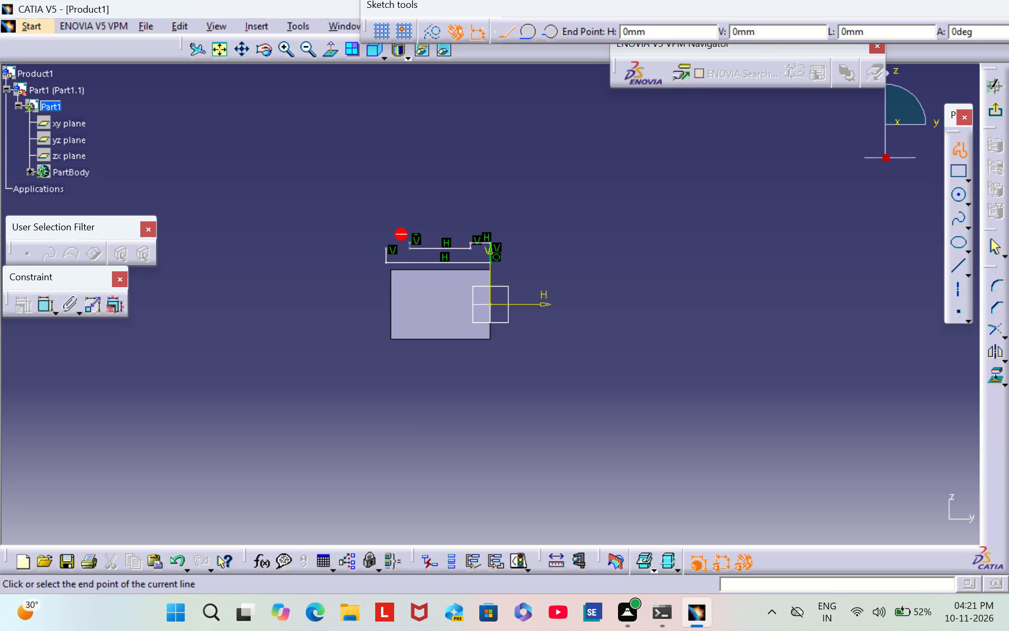
click(384, 240)
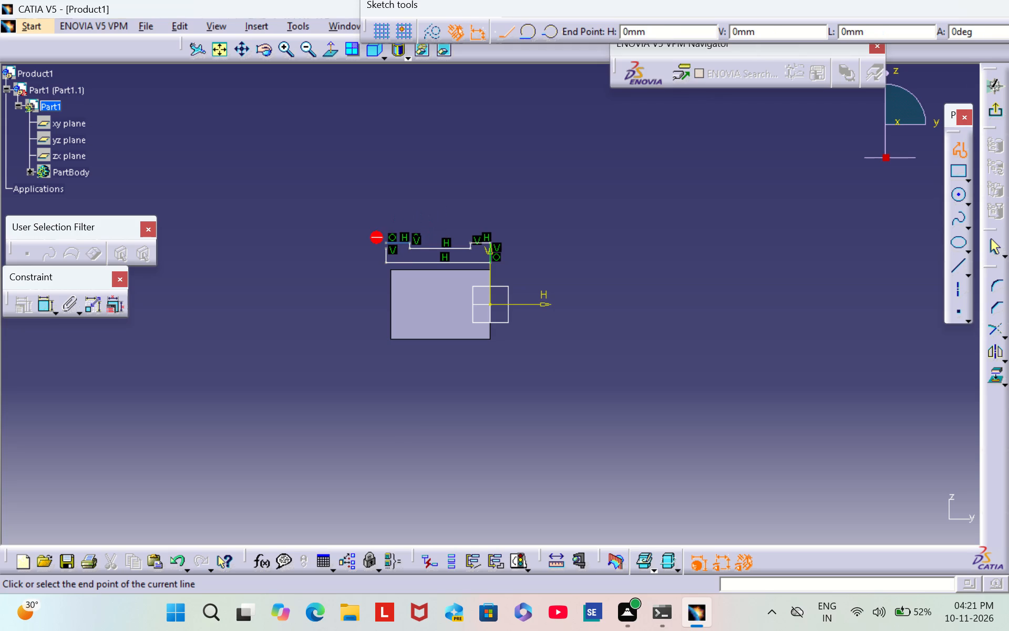
click(385, 248)
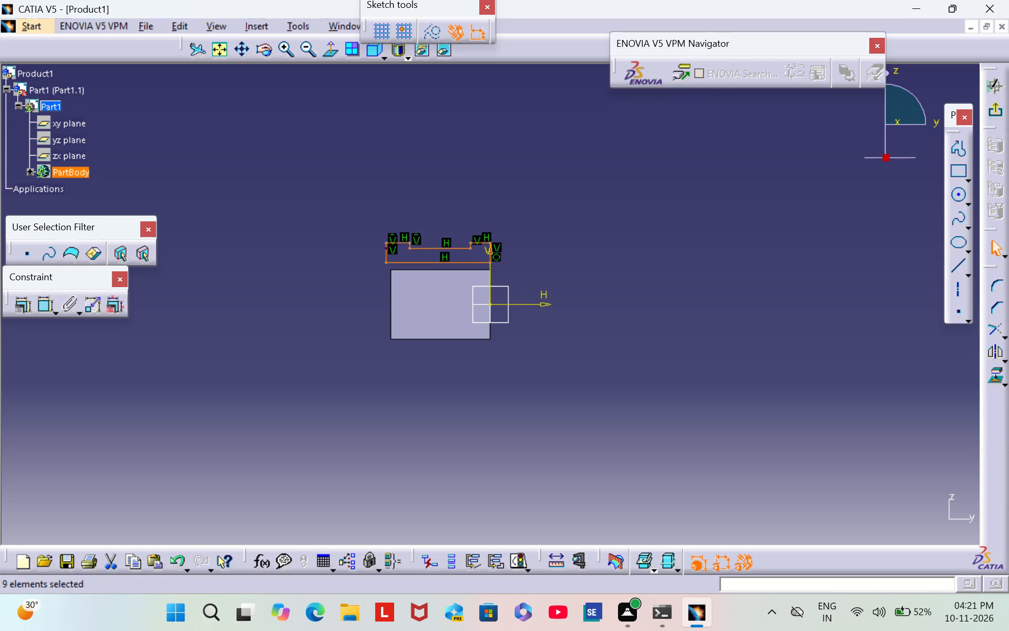
click(370, 278)
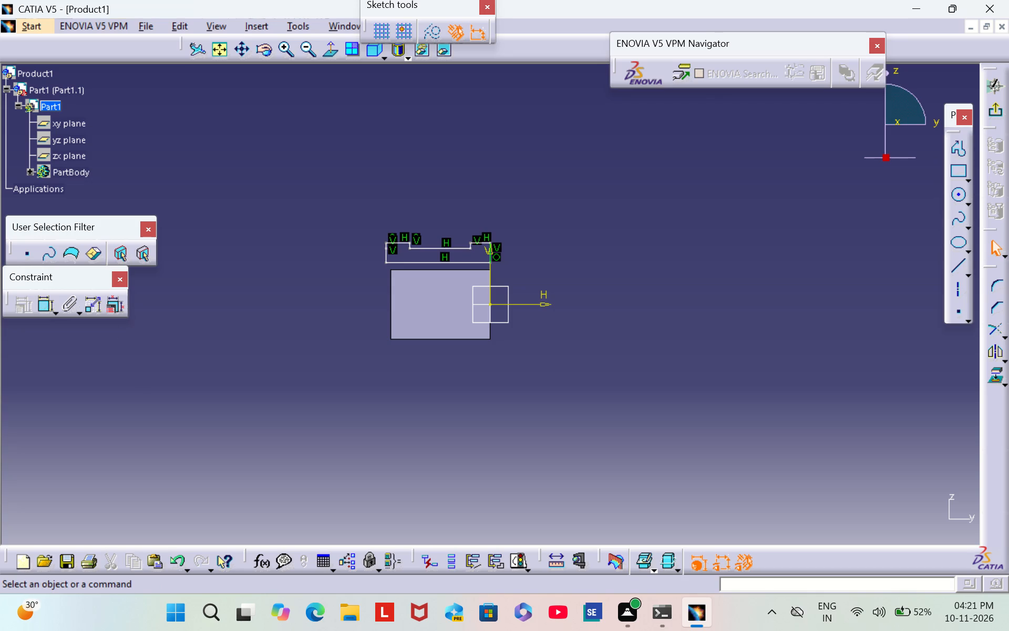
Delete the profile's start point partway up its left side, away from the V axis.
triple_click(290, 54)
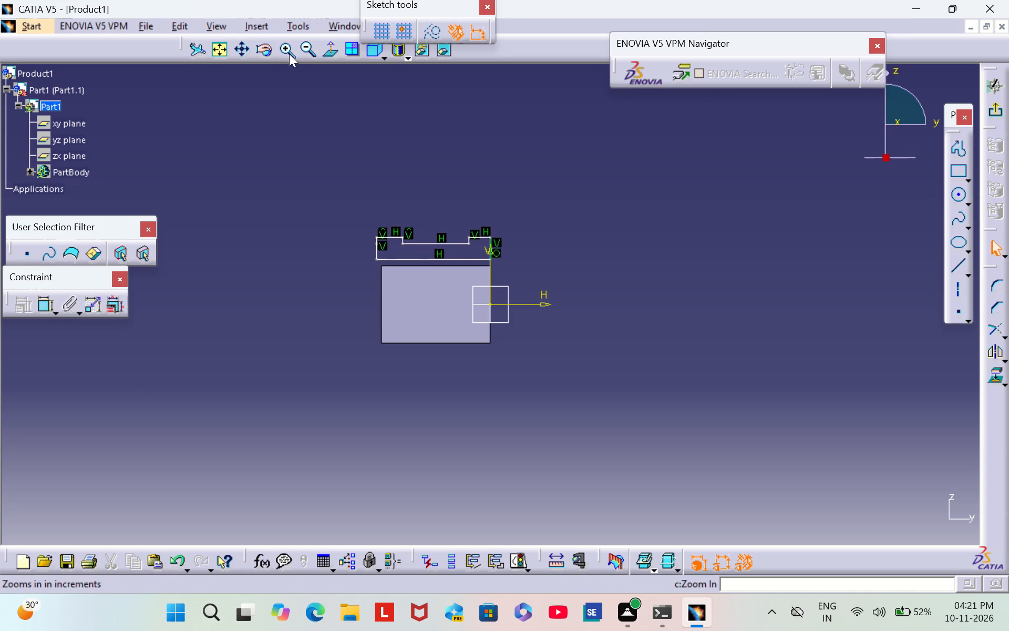
triple_click(289, 54)
click(289, 54)
middle_drag(560, 209, 798, 406)
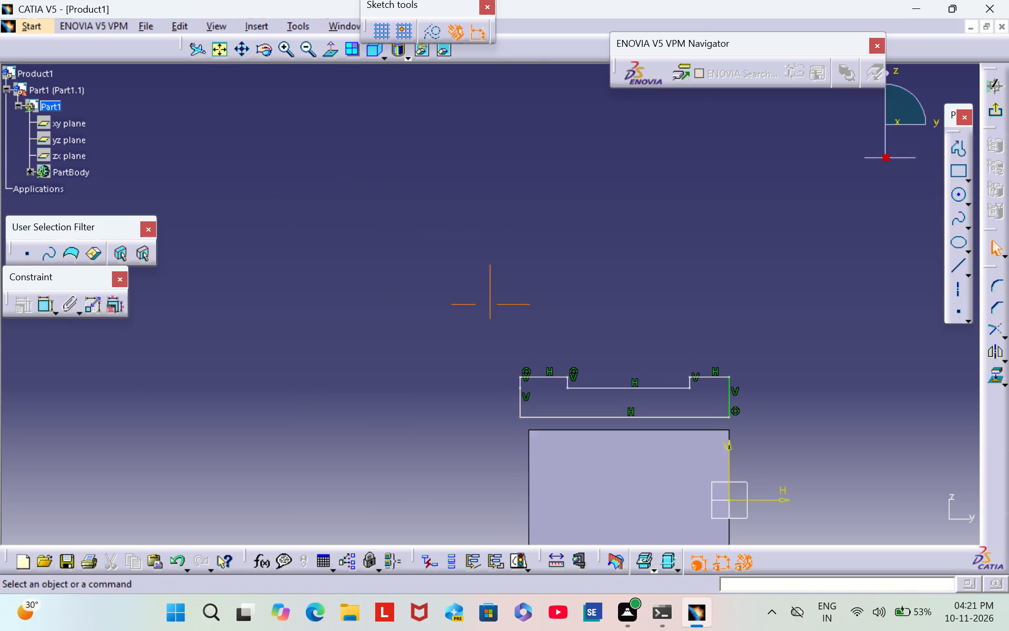
middle_drag(798, 406, 797, 405)
right_click(517, 387)
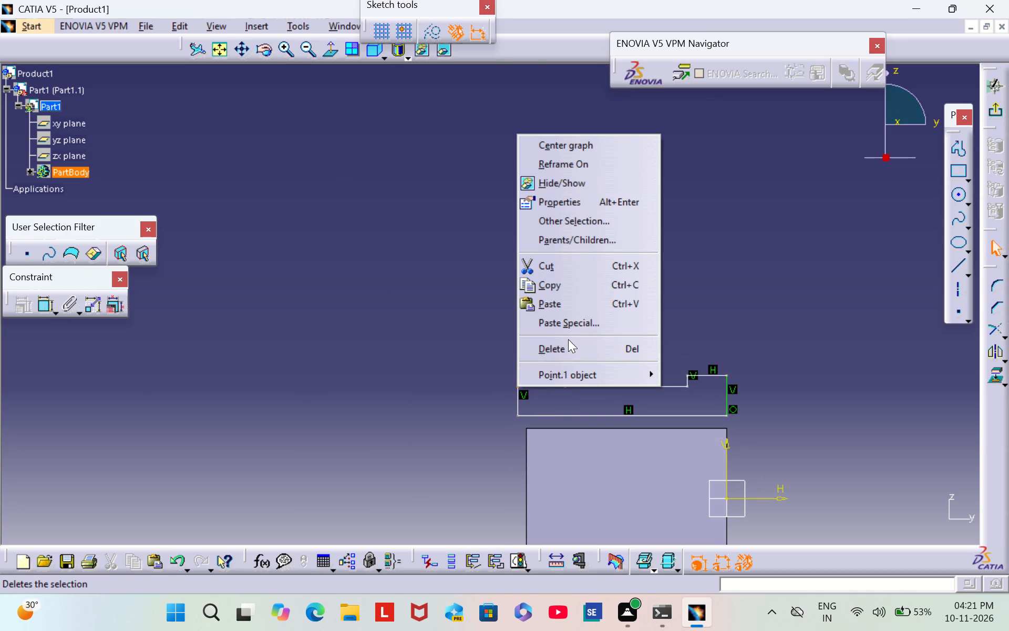
click(559, 349)
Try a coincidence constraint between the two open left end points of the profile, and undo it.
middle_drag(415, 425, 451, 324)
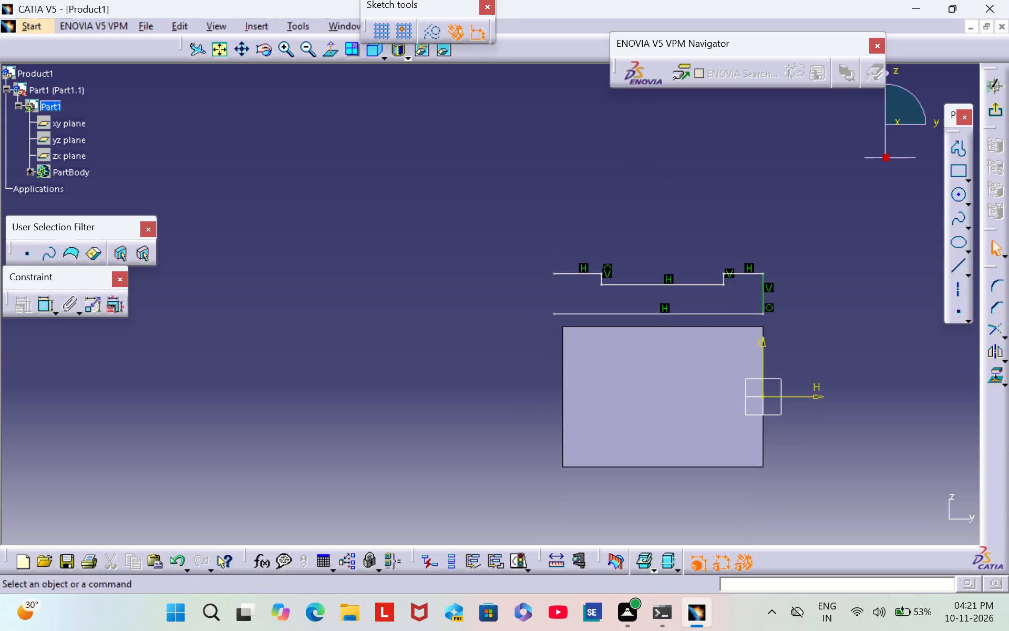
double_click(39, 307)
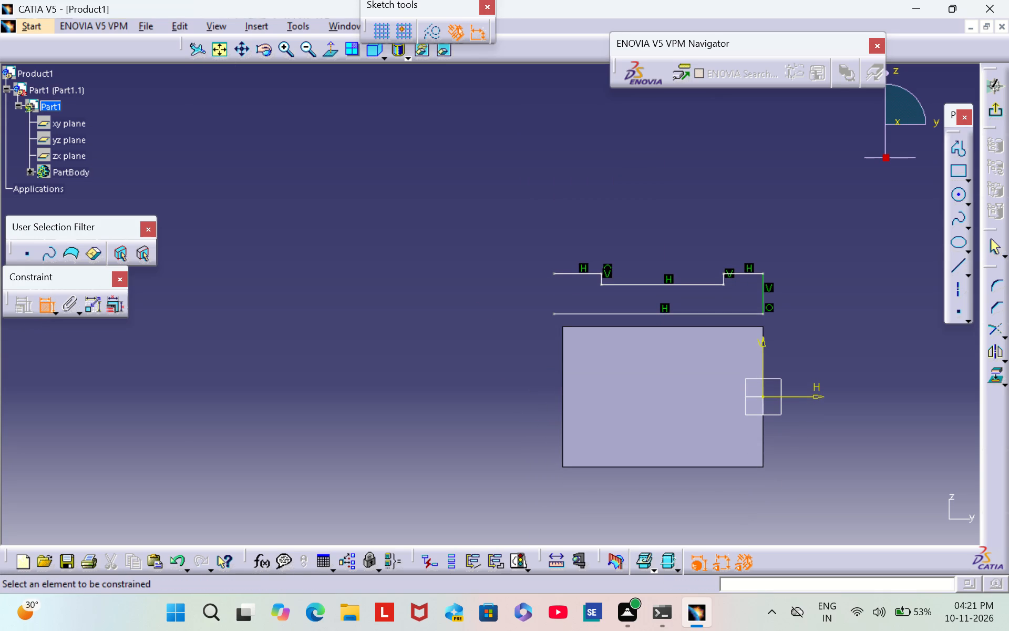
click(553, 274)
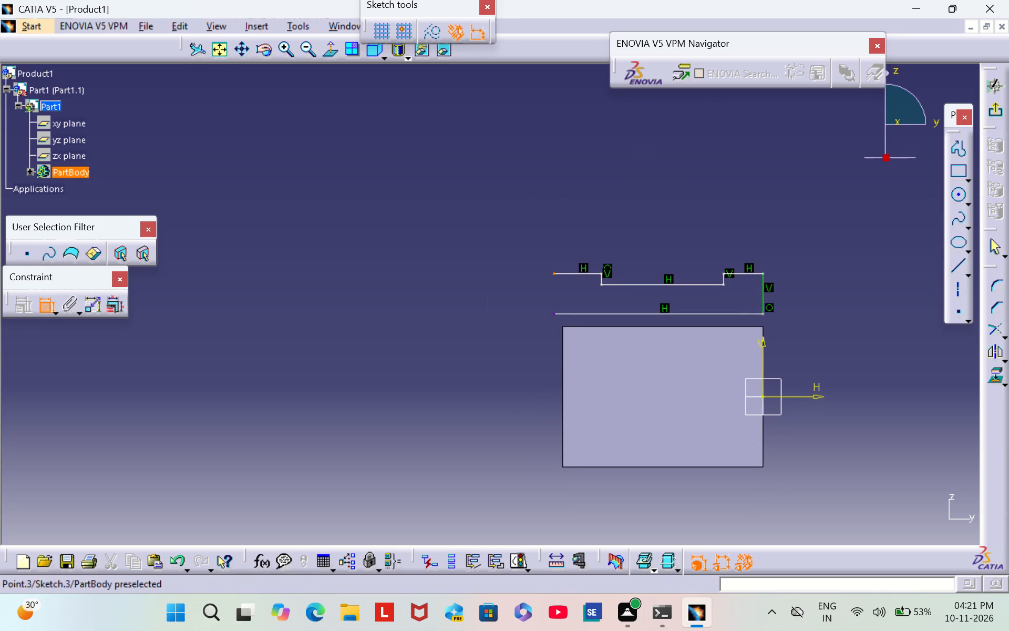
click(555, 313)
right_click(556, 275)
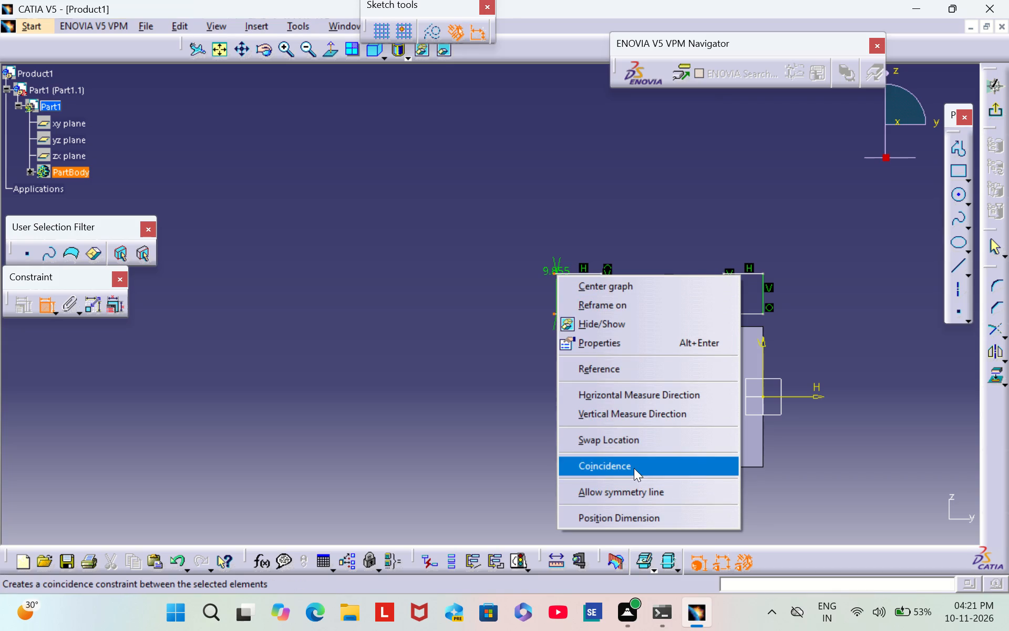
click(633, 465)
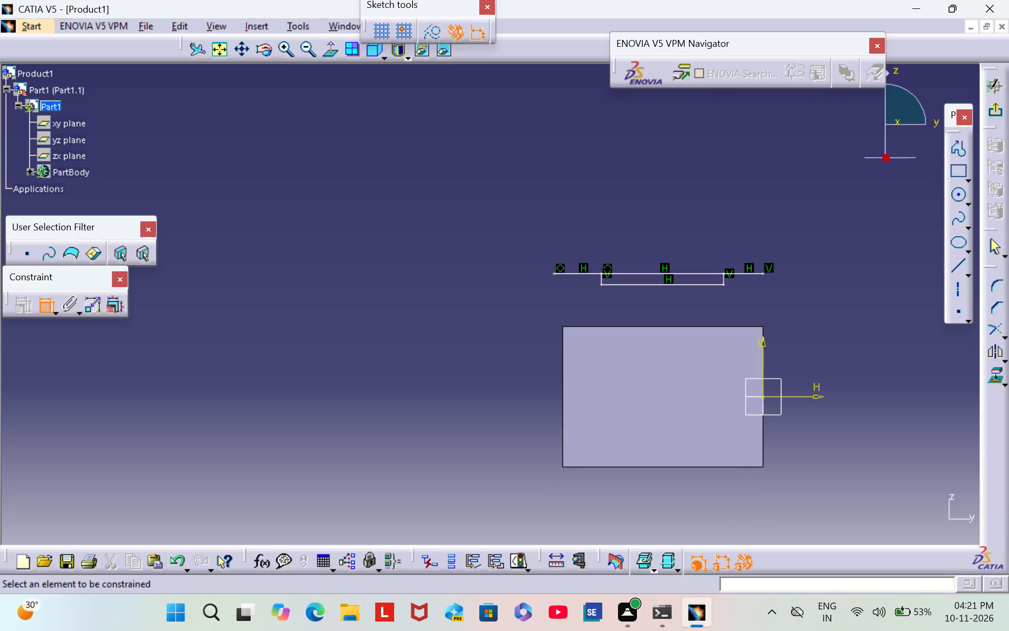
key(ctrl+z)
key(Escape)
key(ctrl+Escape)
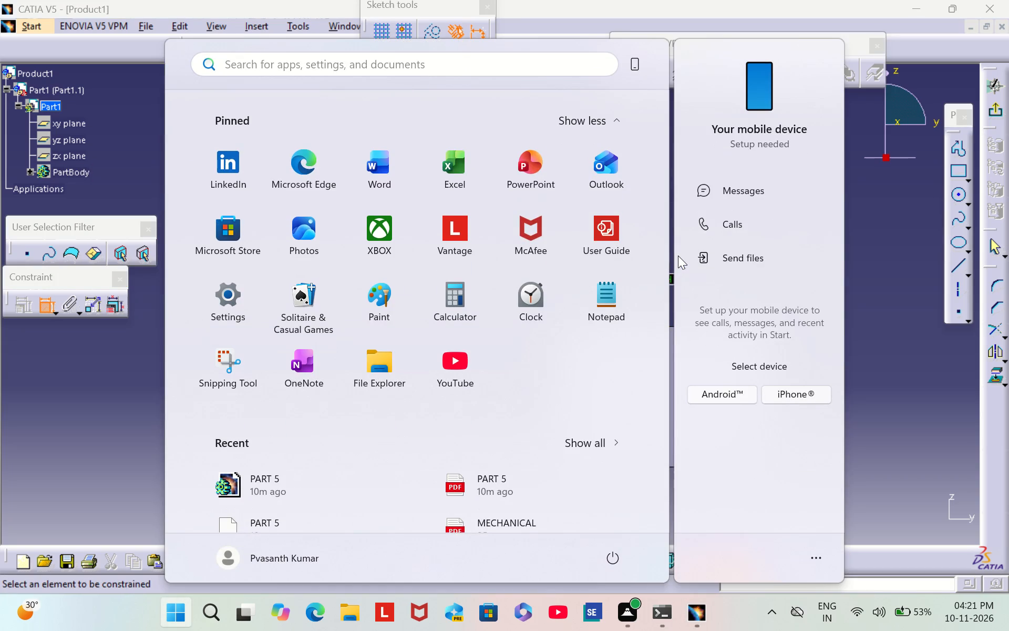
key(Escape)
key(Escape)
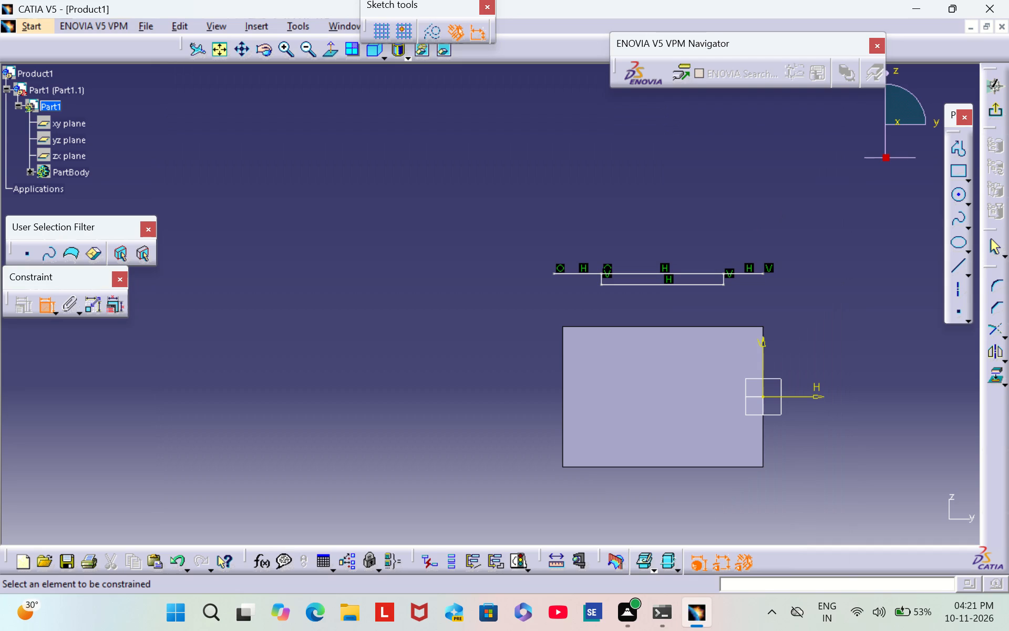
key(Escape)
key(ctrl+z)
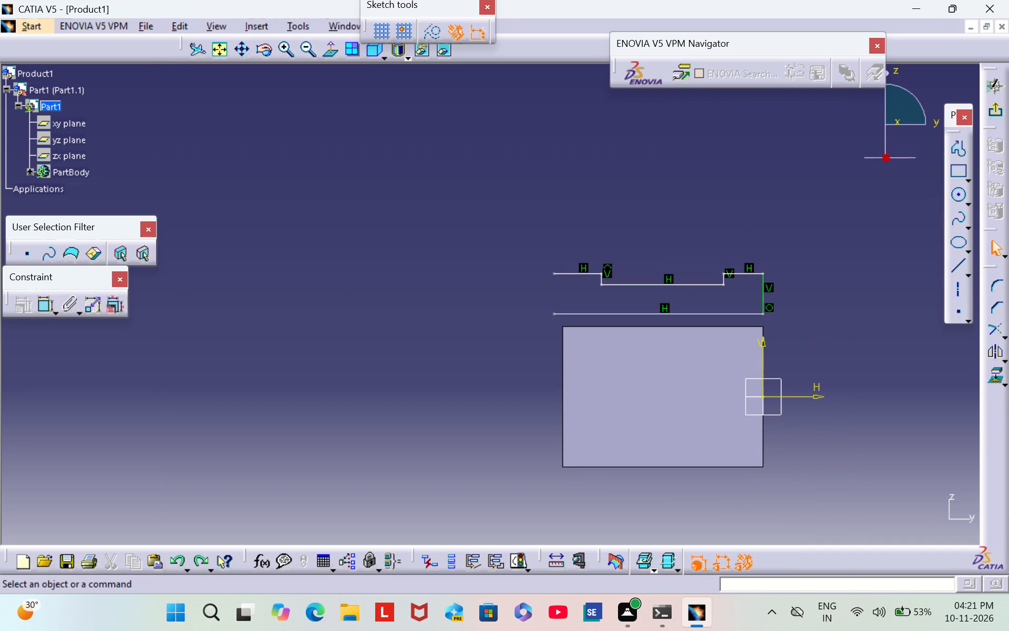
Draw a vertical line about 9 mm long from the profile's open upper-left end down towards the bottom edge's left end.
click(731, 211)
click(959, 262)
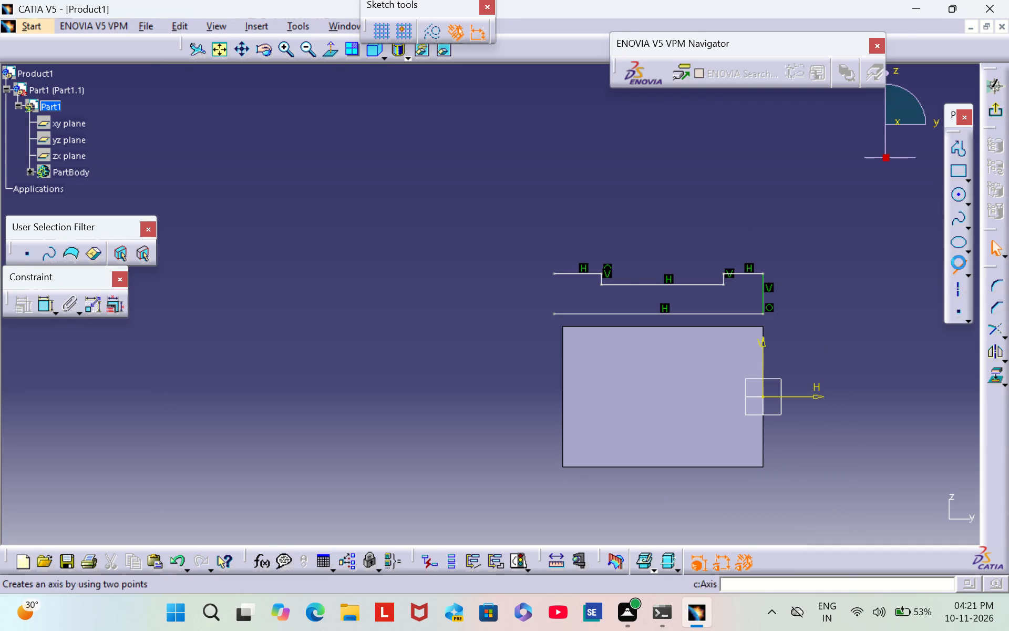
click(552, 274)
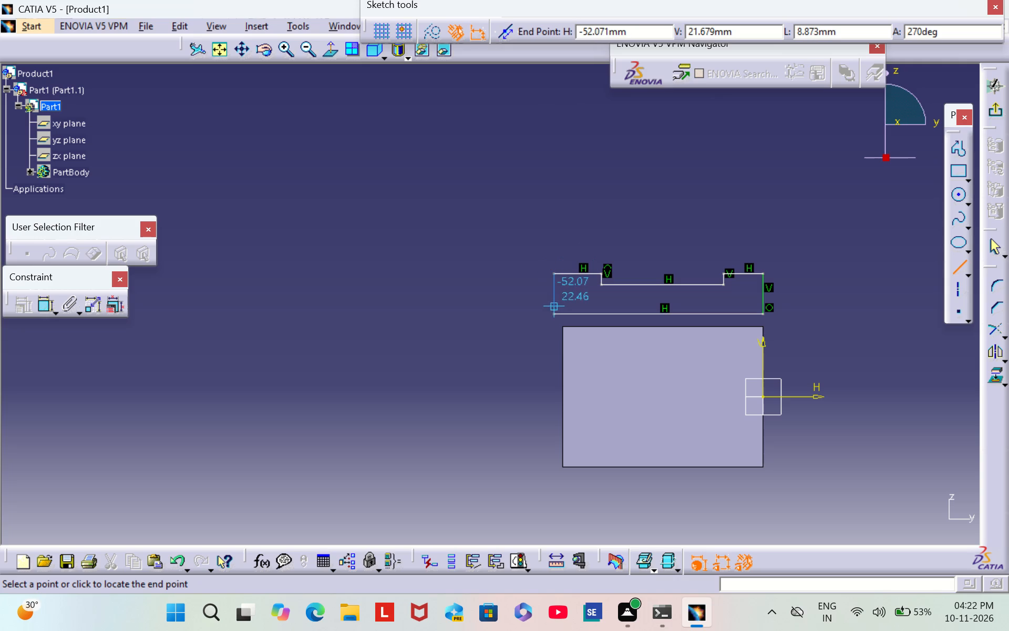
click(554, 312)
click(527, 353)
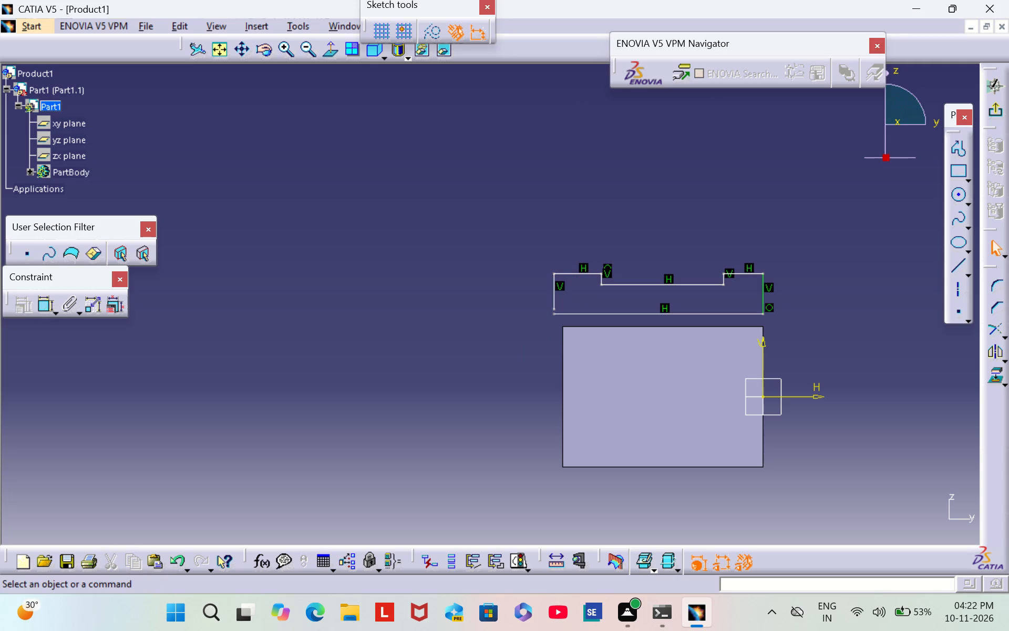
Close the profile's lower-left gap with a coincidence constraint between the left line's lower end and the bottom edge's left end.
triple_click(47, 318)
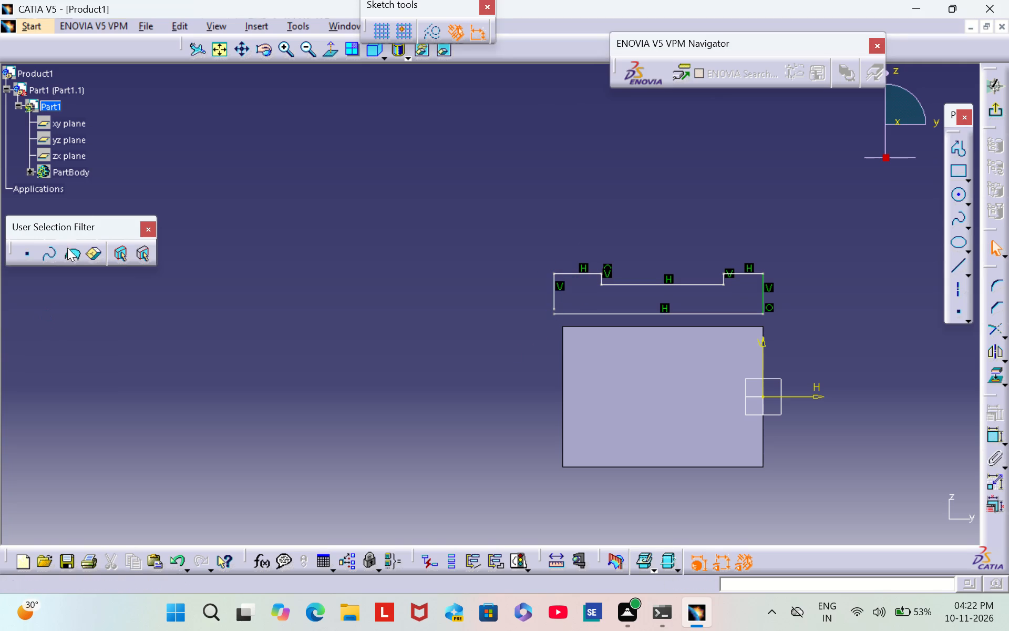
triple_click(987, 434)
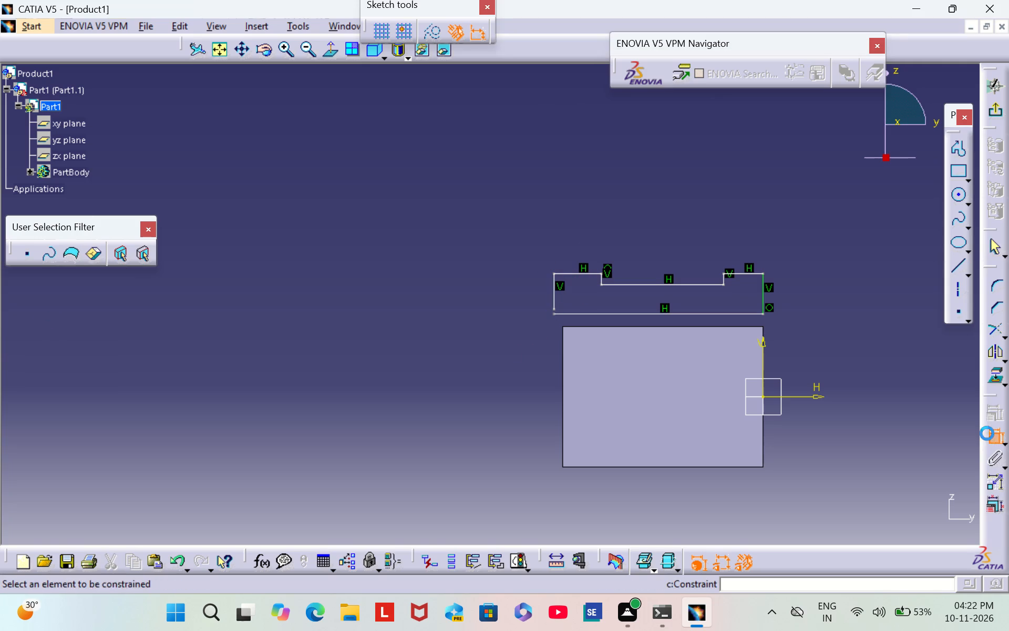
triple_click(290, 55)
click(289, 55)
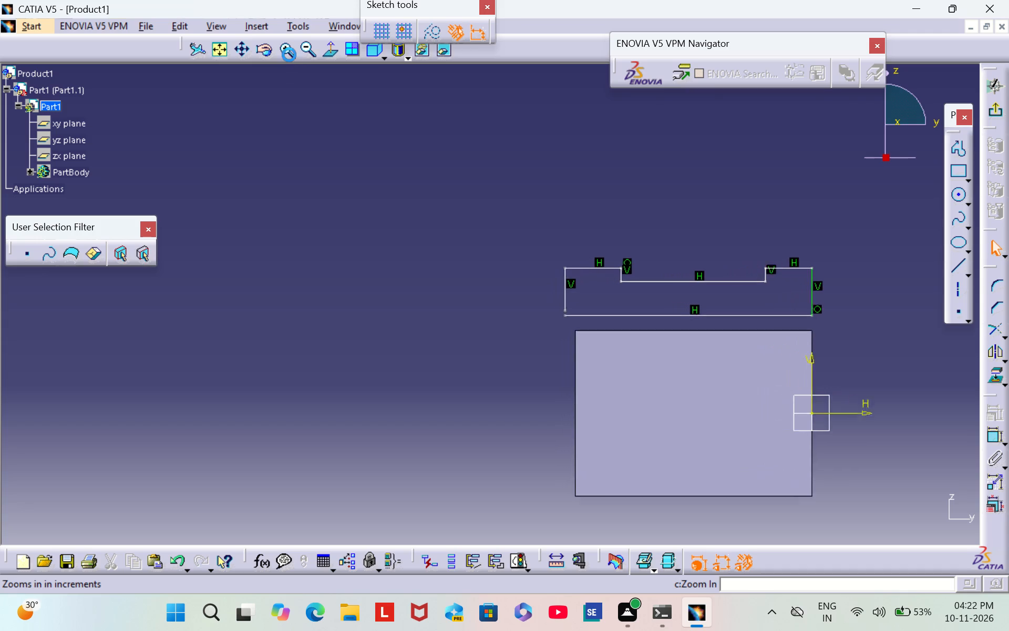
drag(289, 55, 294, 55)
click(605, 320)
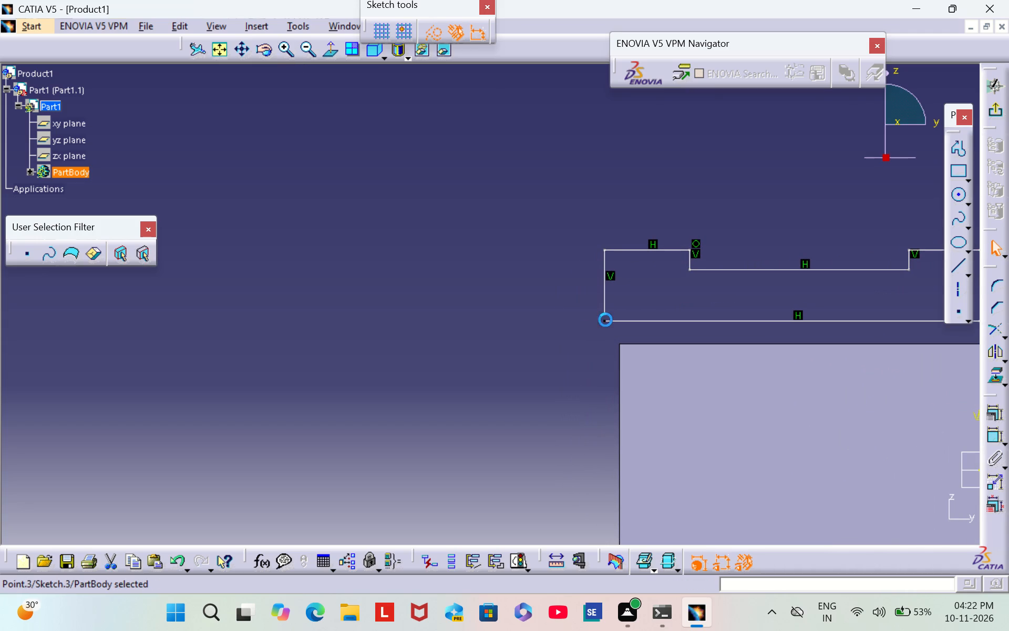
click(603, 315)
right_click(604, 313)
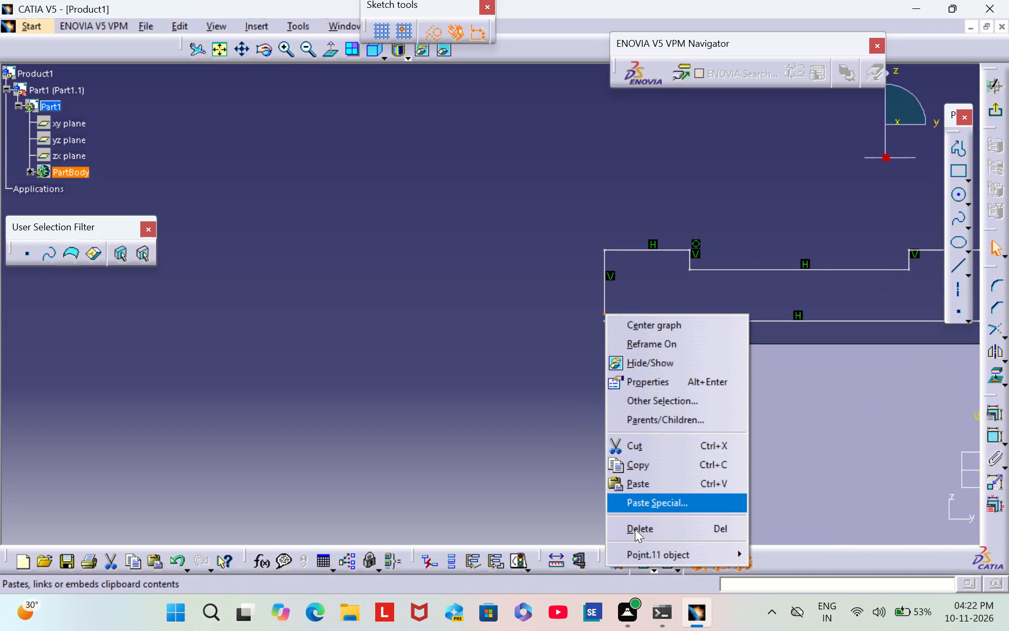
drag(269, 232, 311, 238)
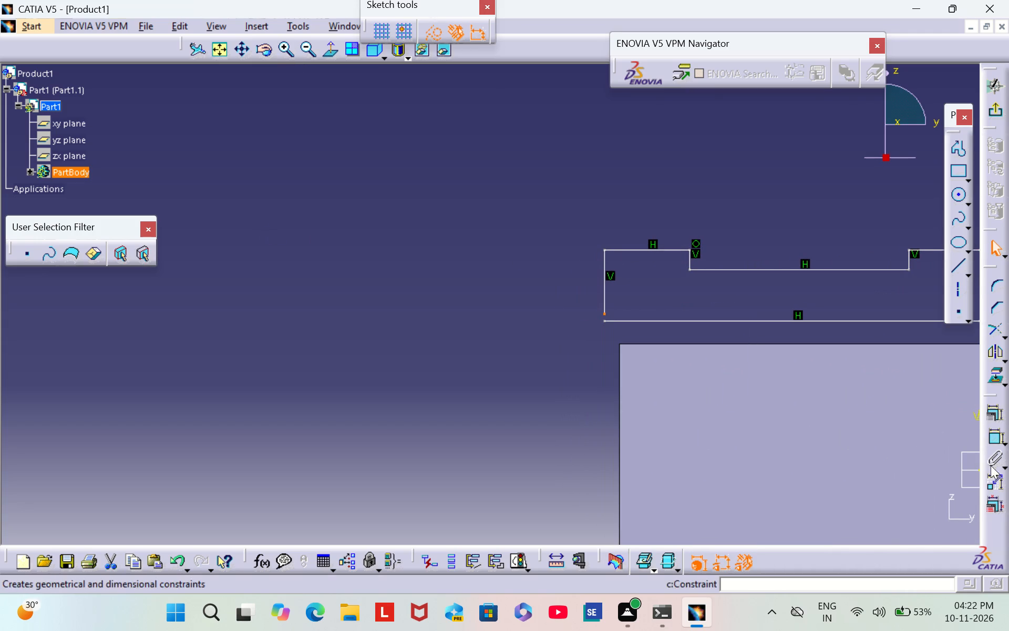
click(997, 436)
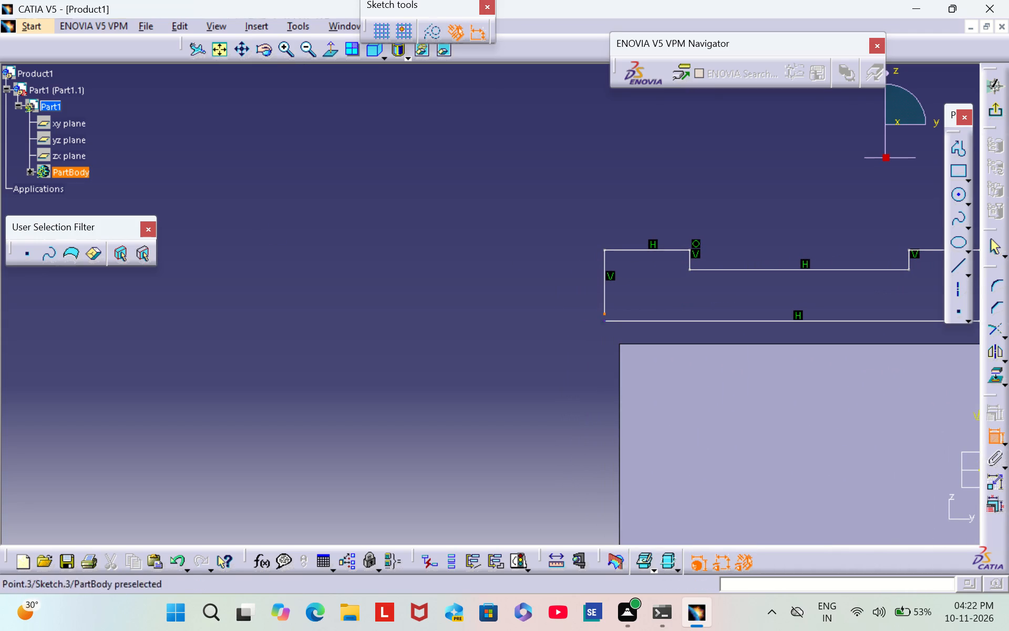
click(601, 320)
right_click(603, 321)
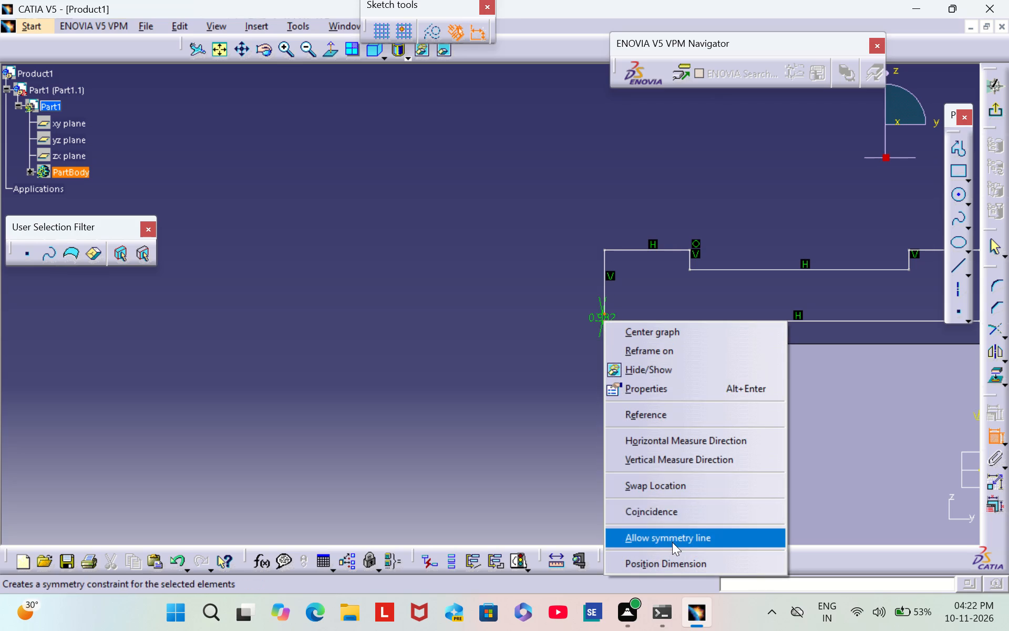
click(665, 513)
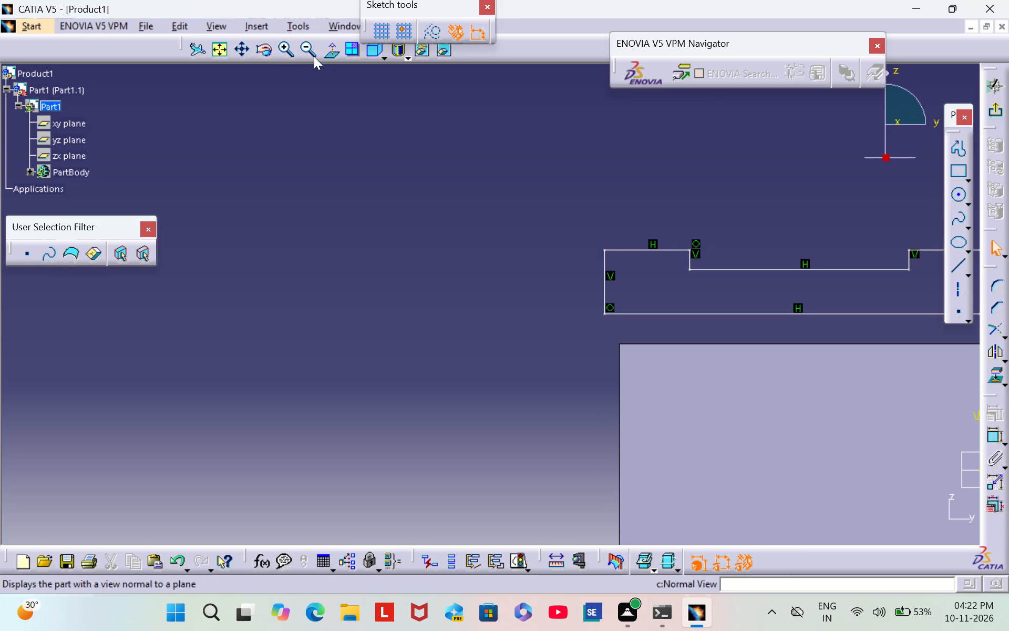
Constrain the profile's bottom edge coincident with the block's top edge.
click(314, 56)
triple_click(311, 56)
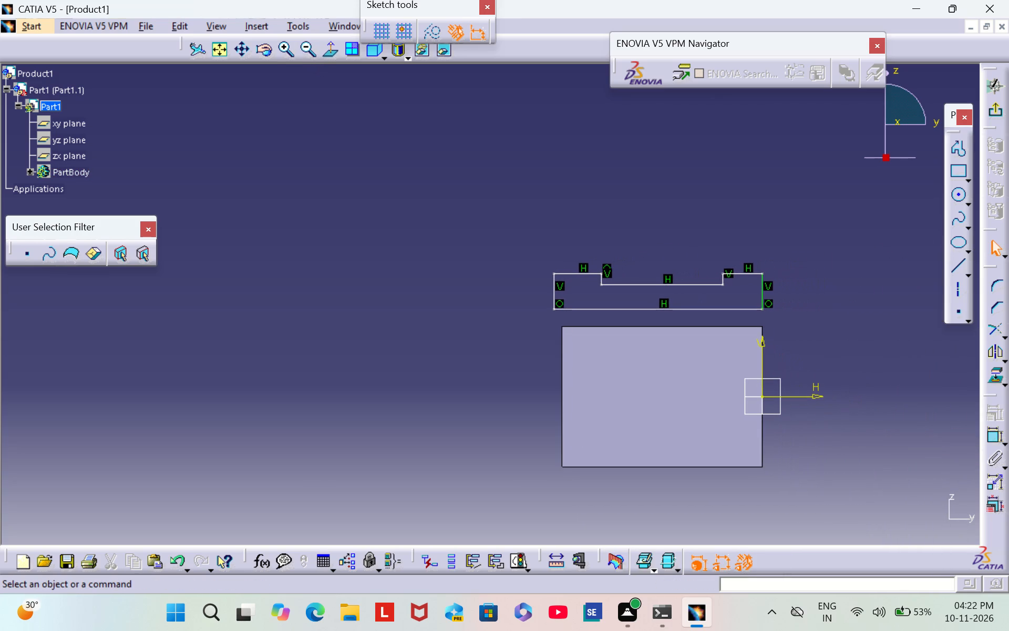
click(279, 42)
middle_drag(846, 165, 777, 178)
scroll(846, 165, down, 1)
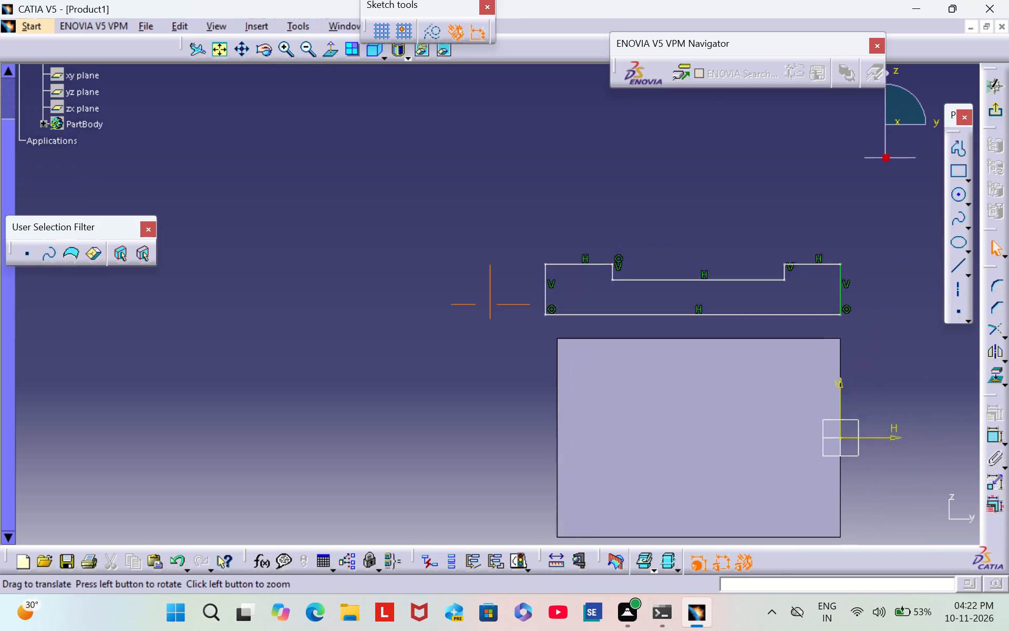
middle_drag(777, 178, 740, 188)
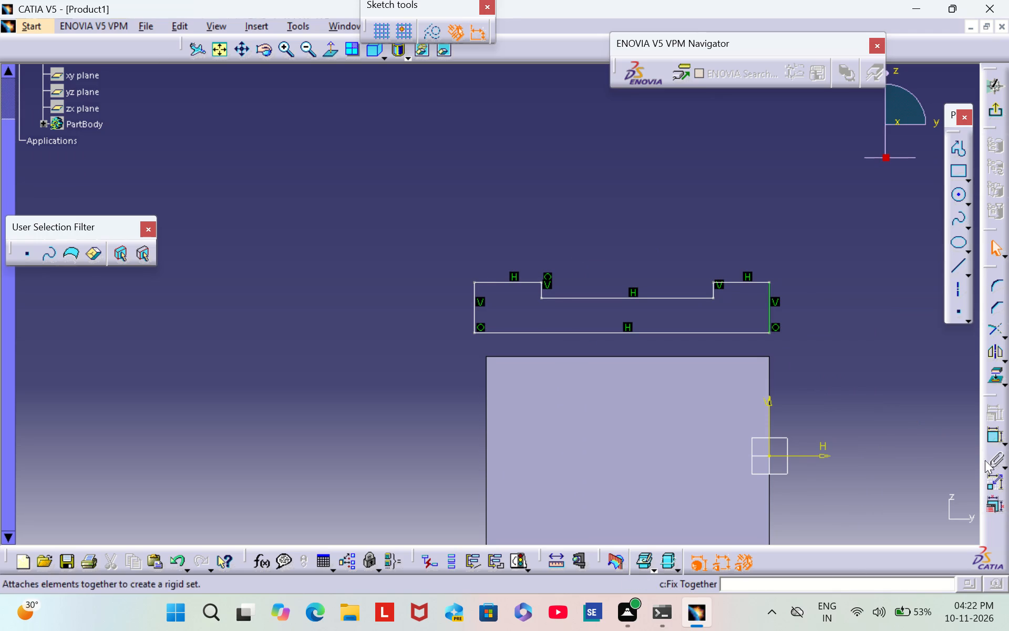
double_click(993, 433)
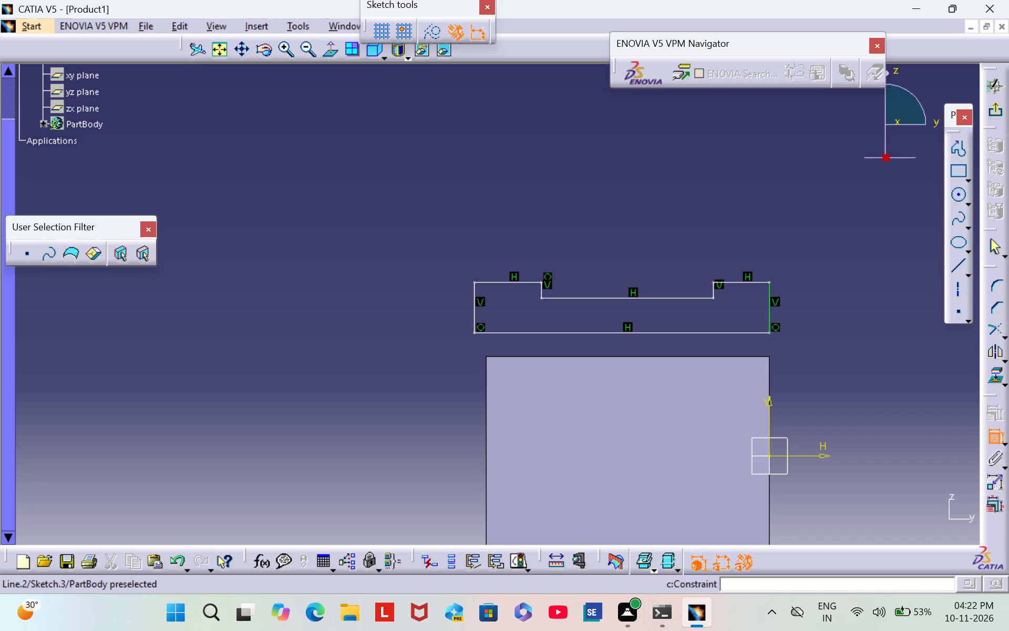
click(598, 332)
click(620, 357)
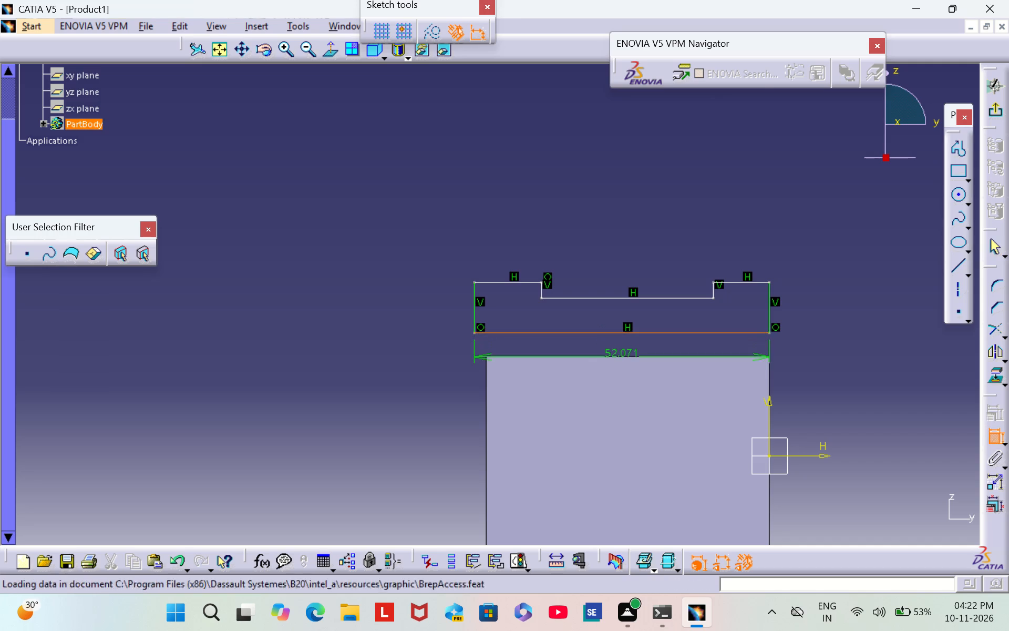
right_click(620, 353)
click(722, 292)
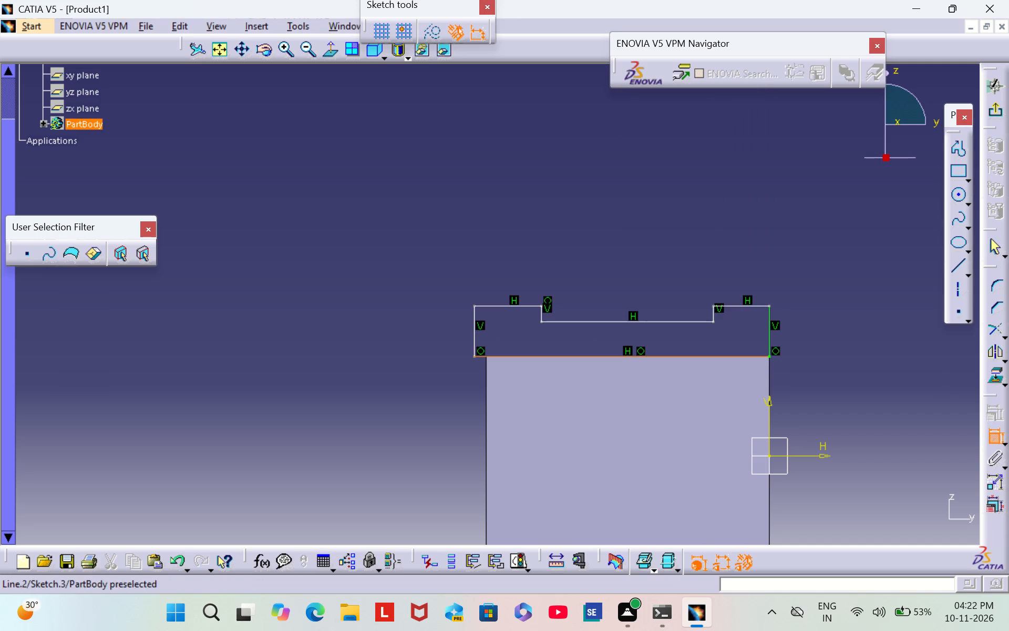
Dimension the profile's right side and set its height to 10 mm.
click(769, 325)
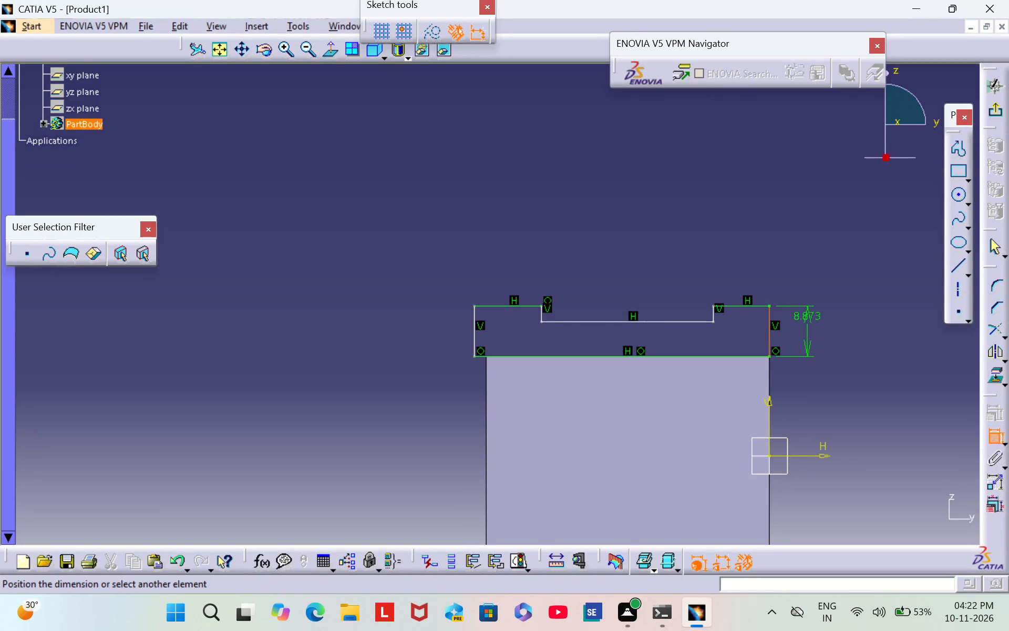
click(804, 337)
double_click(804, 329)
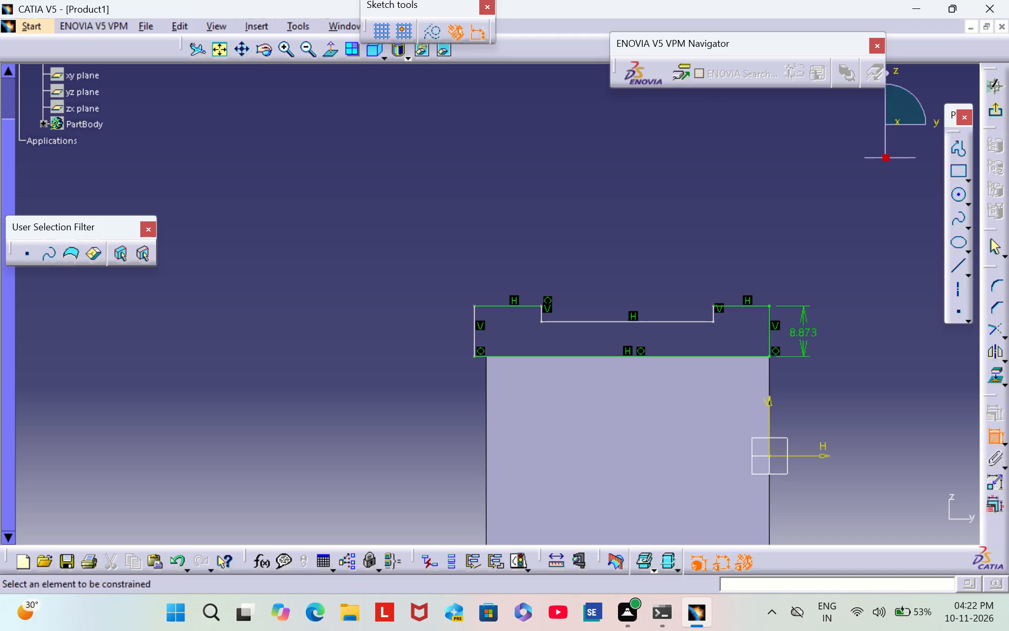
key(BackSpace)
text(10)
key(Return)
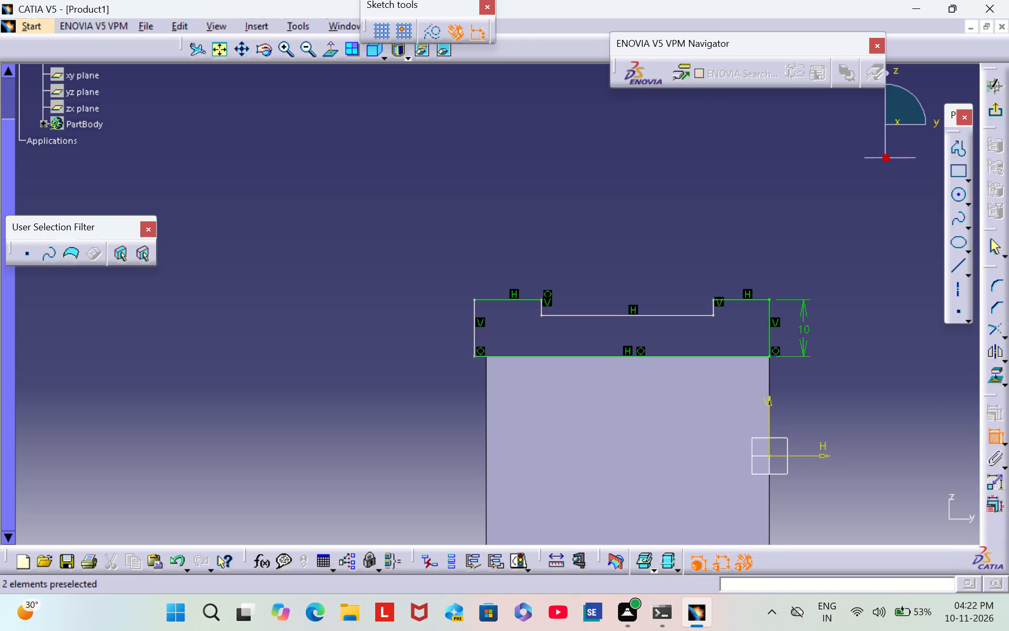
click(738, 217)
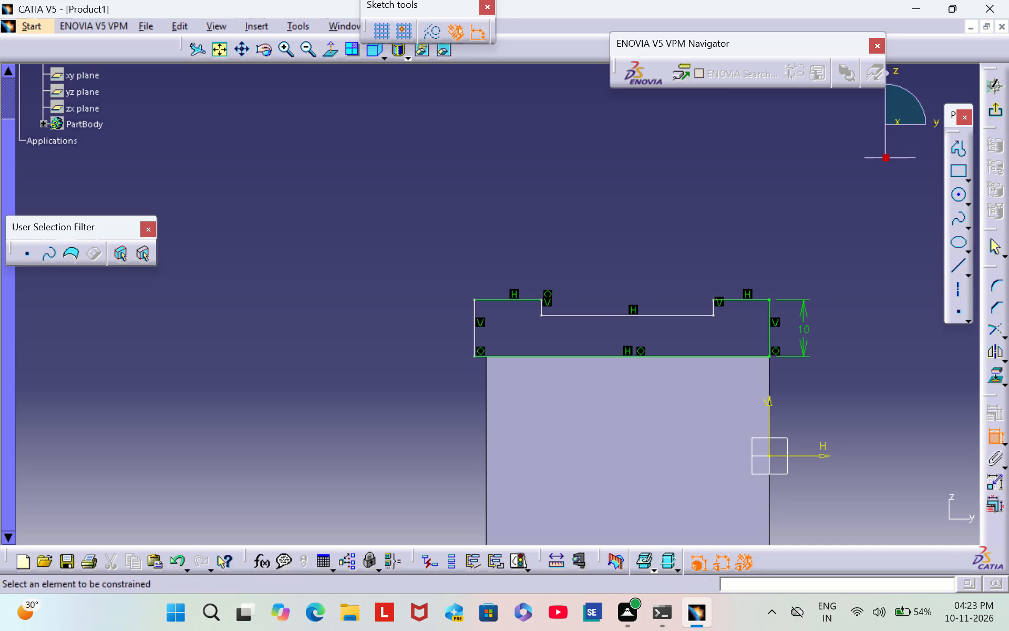
Dimension the short top edge to the right of the recess and set its length to 10 mm.
click(751, 299)
click(743, 276)
double_click(740, 270)
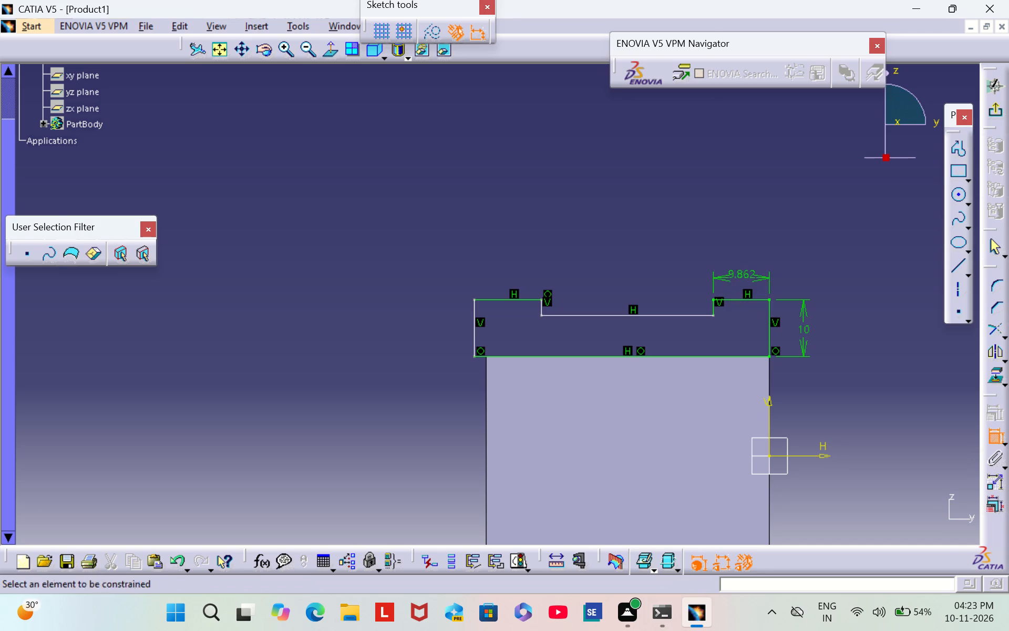
key(BackSpace)
text(10)
key(Return)
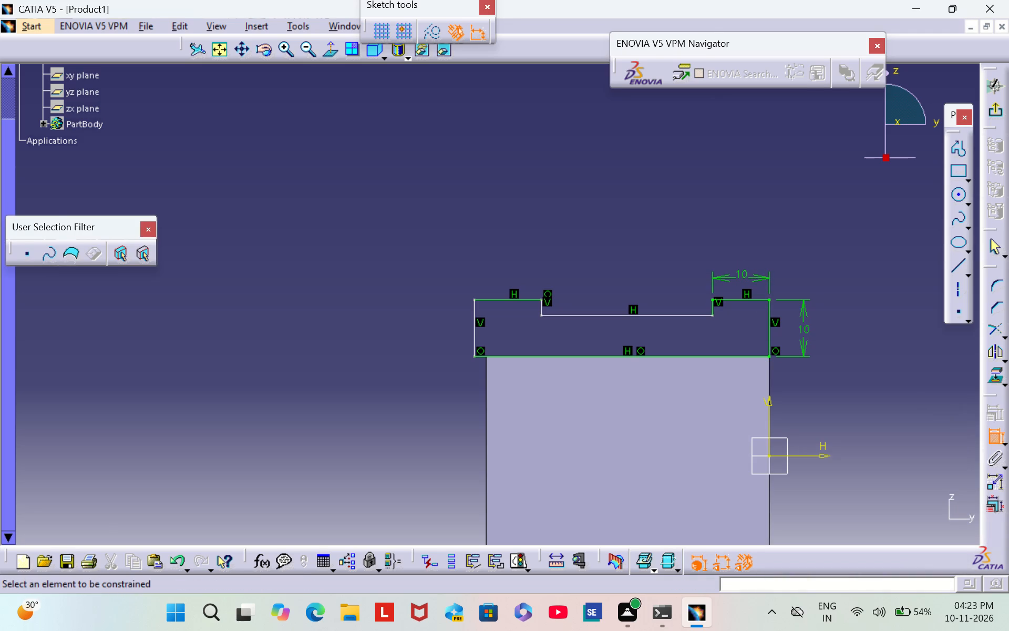
Dimension the short top edge to the left of the recess and set its length to 10 mm.
click(510, 296)
click(501, 298)
click(514, 271)
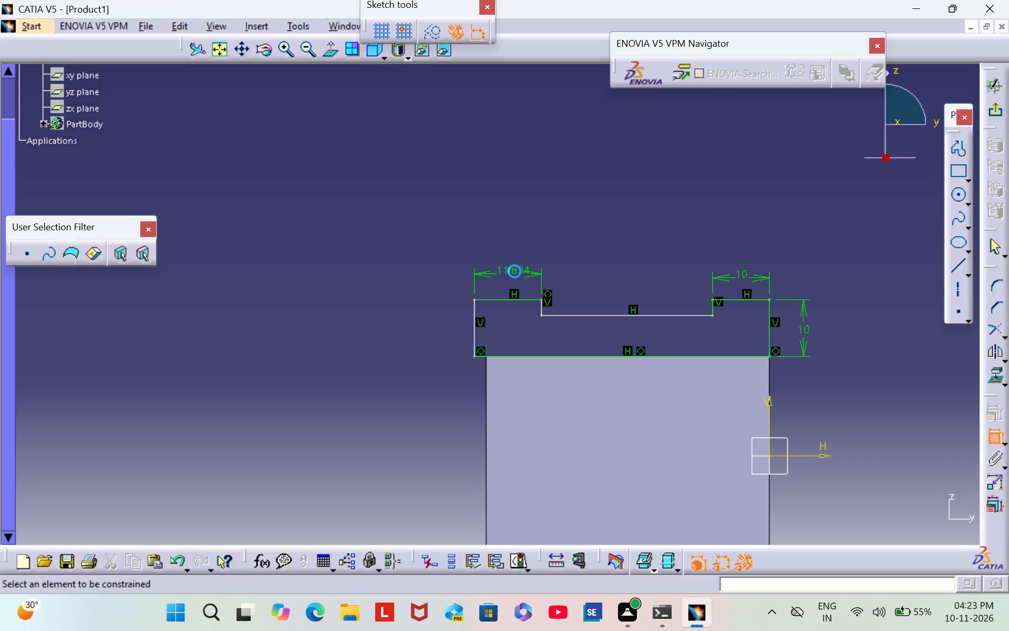
double_click(511, 265)
key(BackSpace)
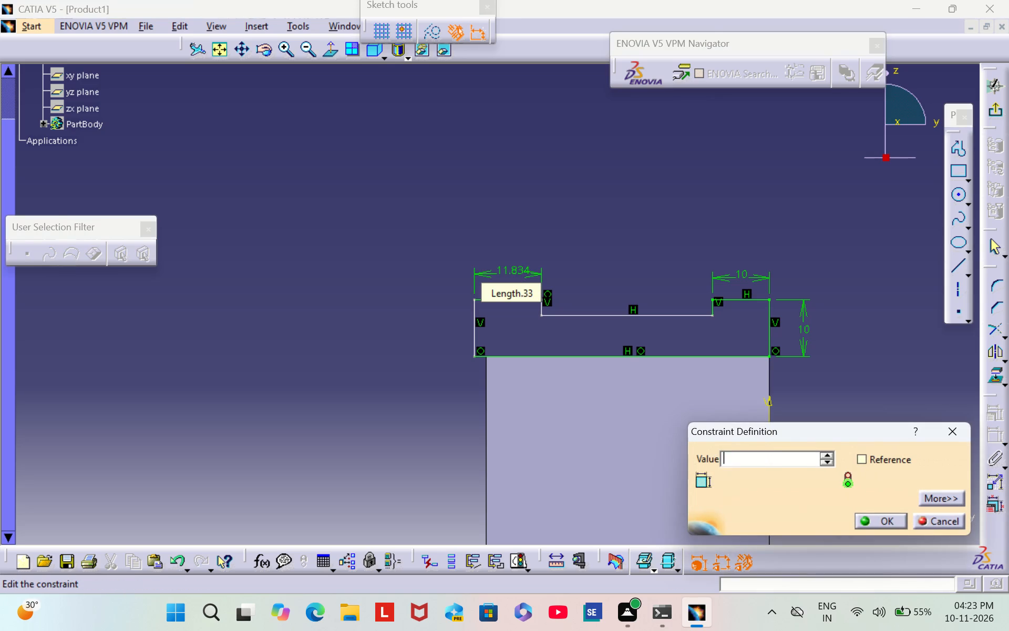
text(10)
key(Return)
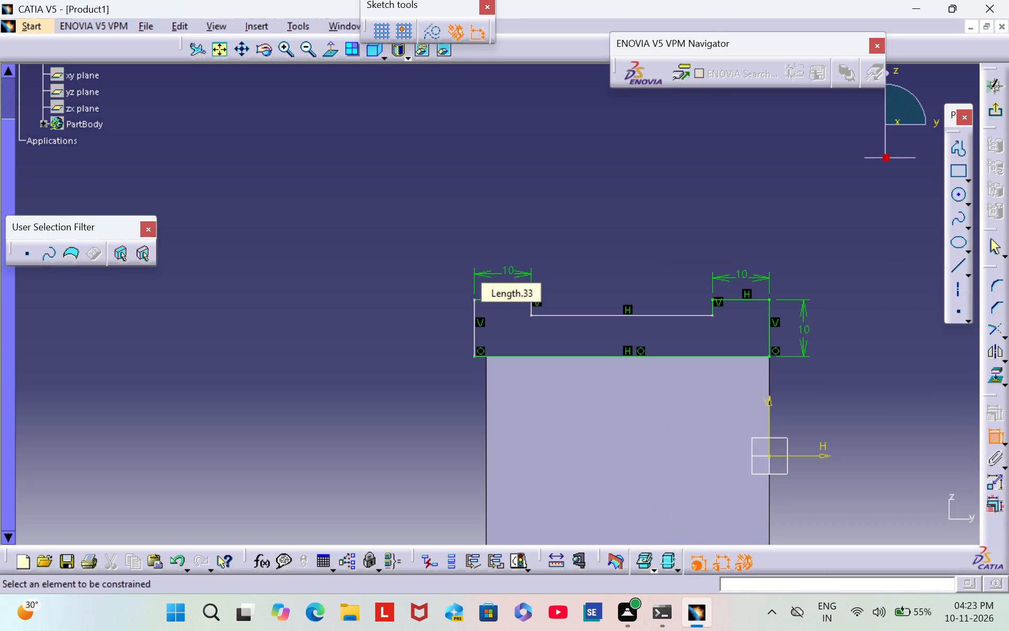
click(551, 240)
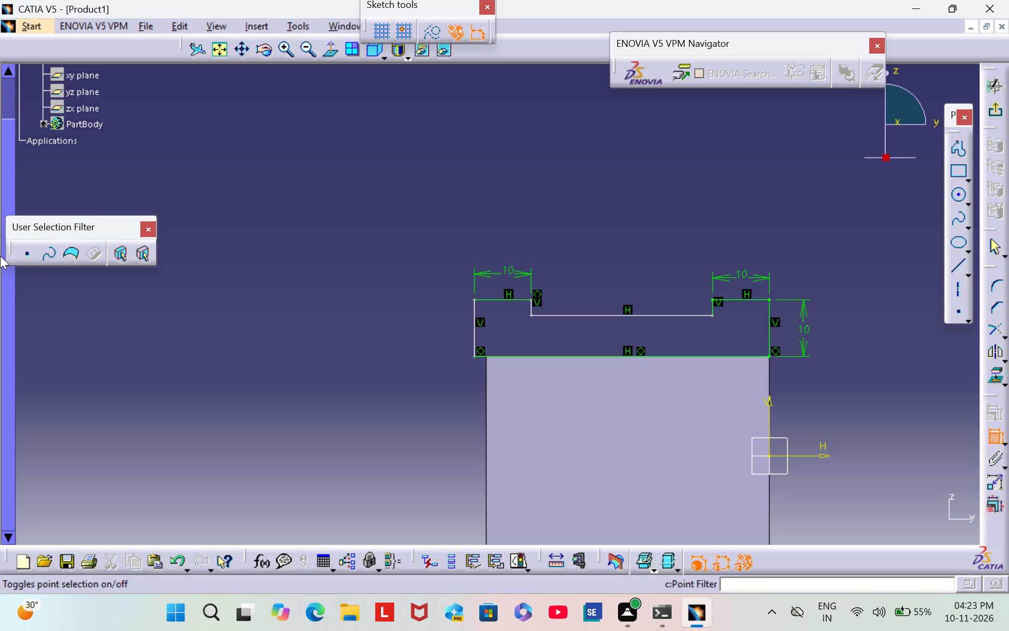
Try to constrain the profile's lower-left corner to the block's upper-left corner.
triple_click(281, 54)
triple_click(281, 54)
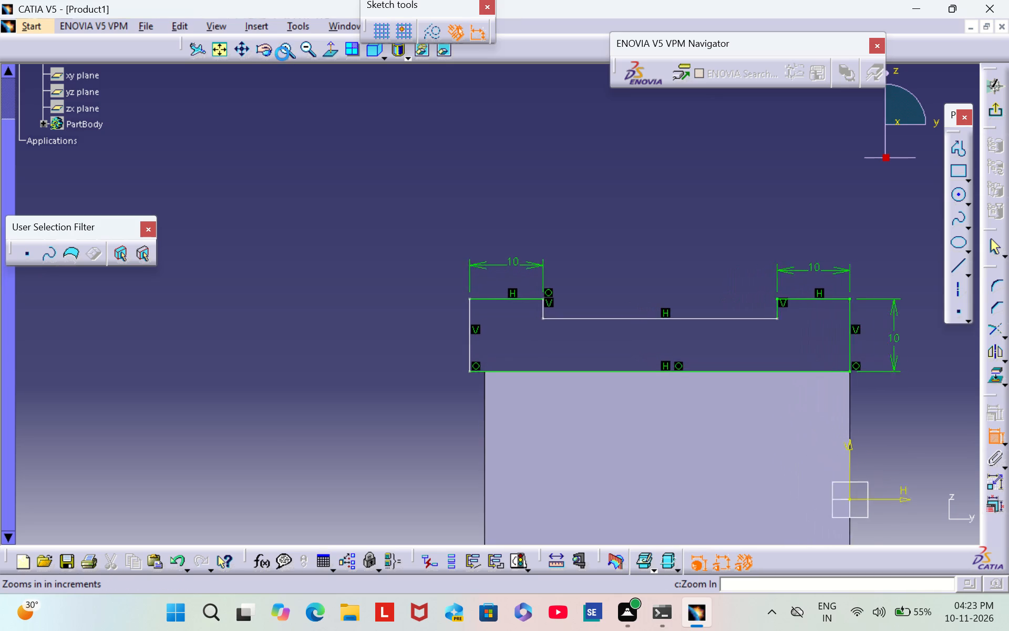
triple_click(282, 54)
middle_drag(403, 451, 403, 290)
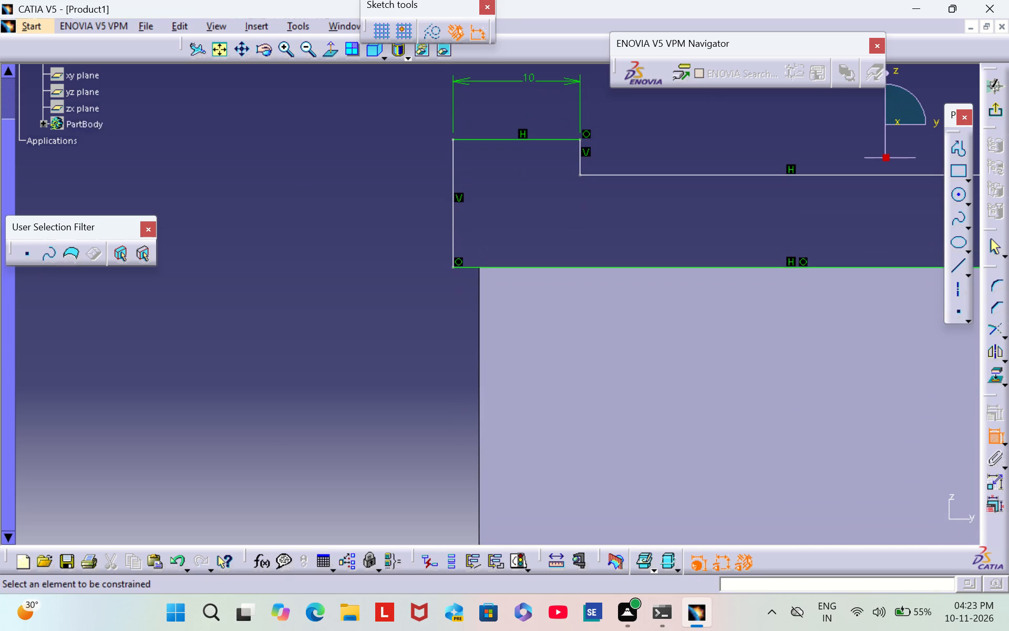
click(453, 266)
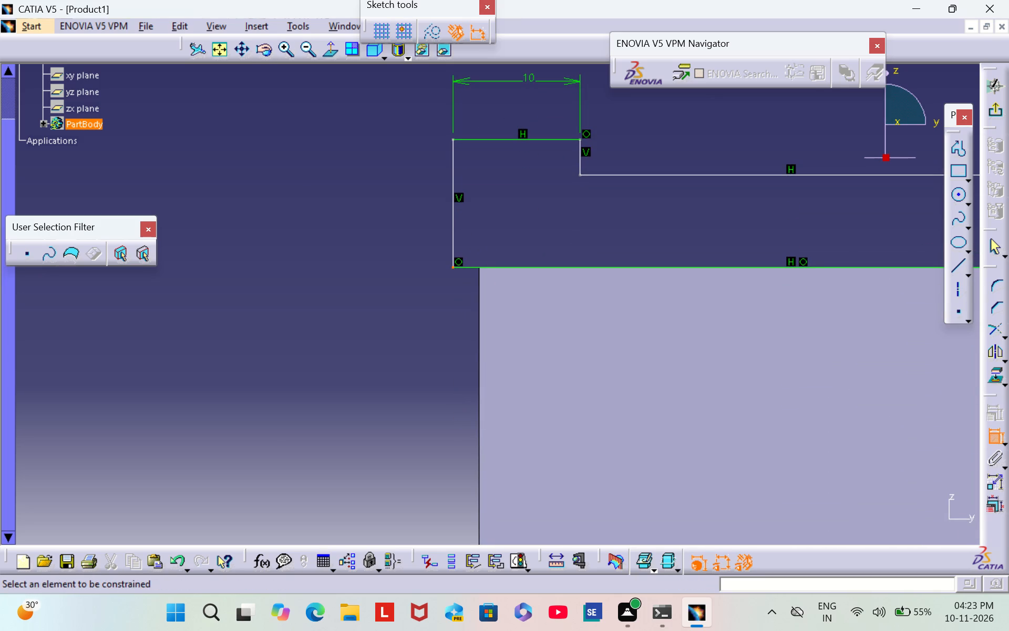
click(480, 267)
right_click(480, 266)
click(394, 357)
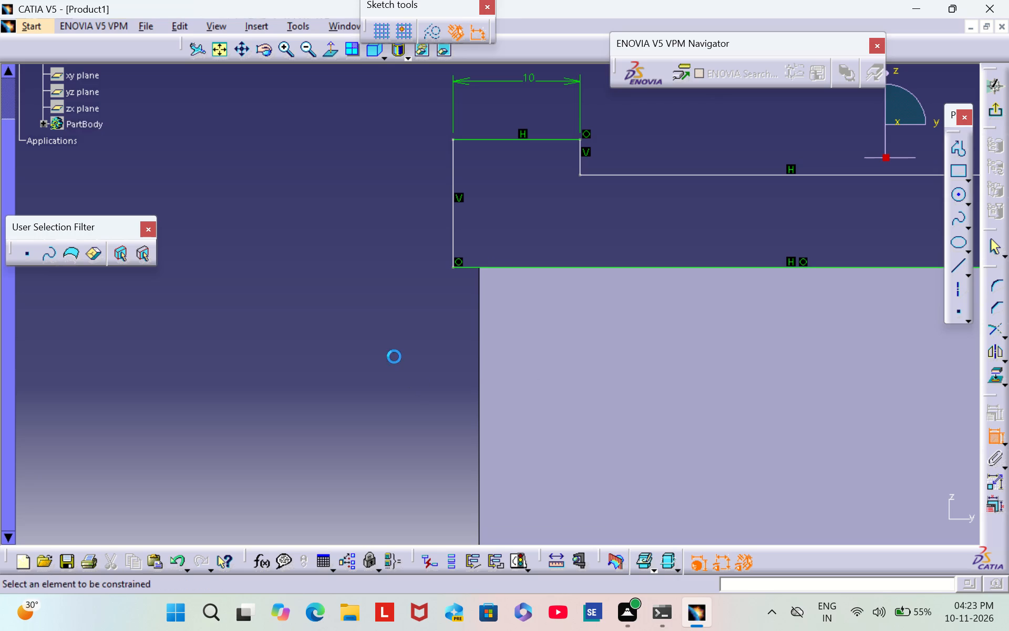
Leave the Constraint command and move the profile's left side inward until it lines up with the block's left edge.
drag(454, 211, 485, 215)
key(Escape)
key(Escape)
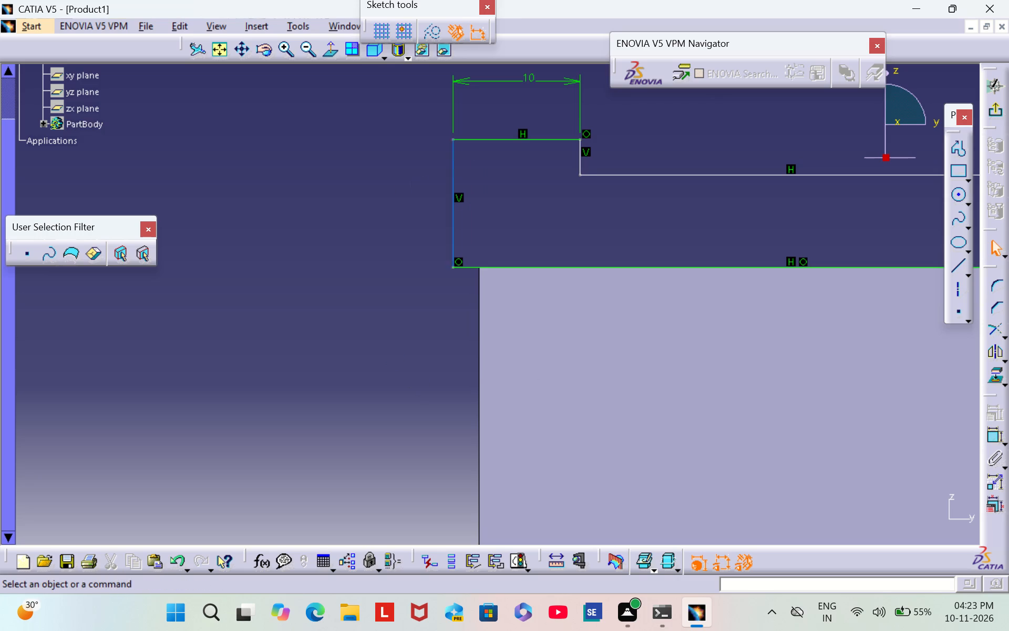
drag(452, 205, 483, 213)
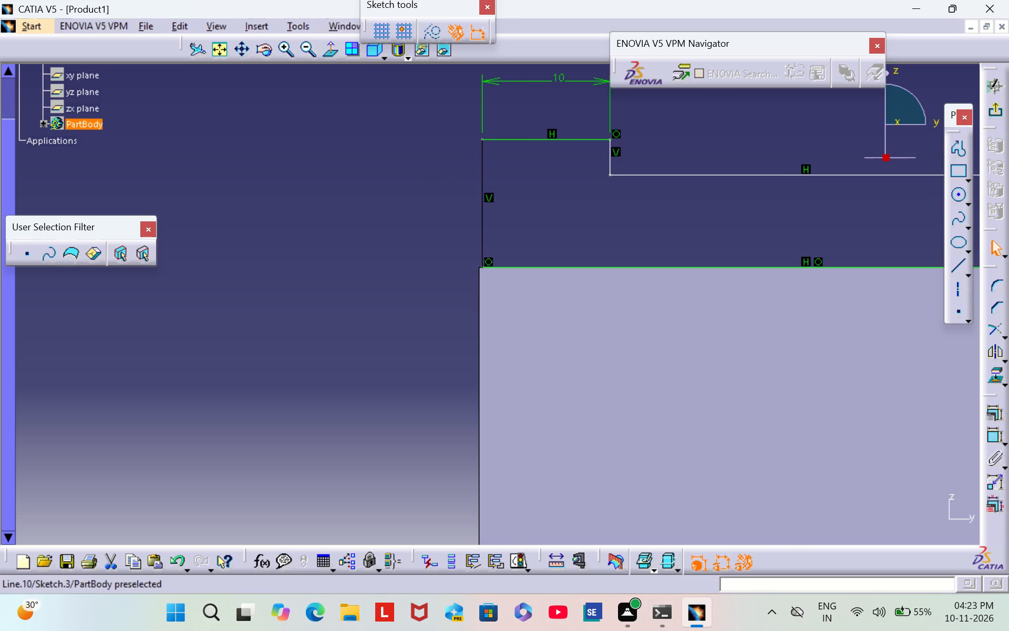
drag(483, 213, 480, 213)
click(547, 206)
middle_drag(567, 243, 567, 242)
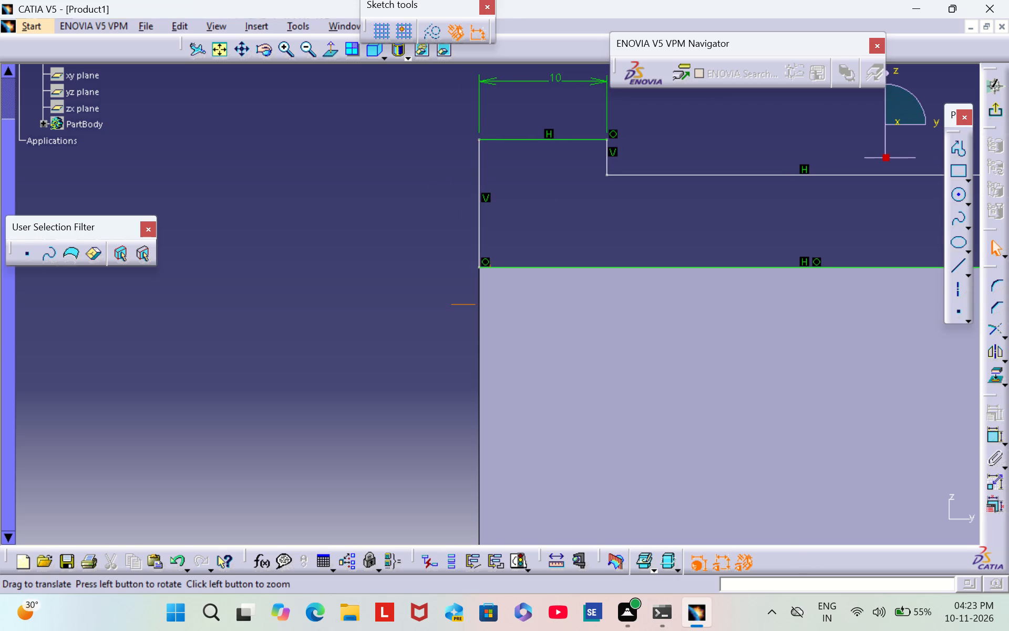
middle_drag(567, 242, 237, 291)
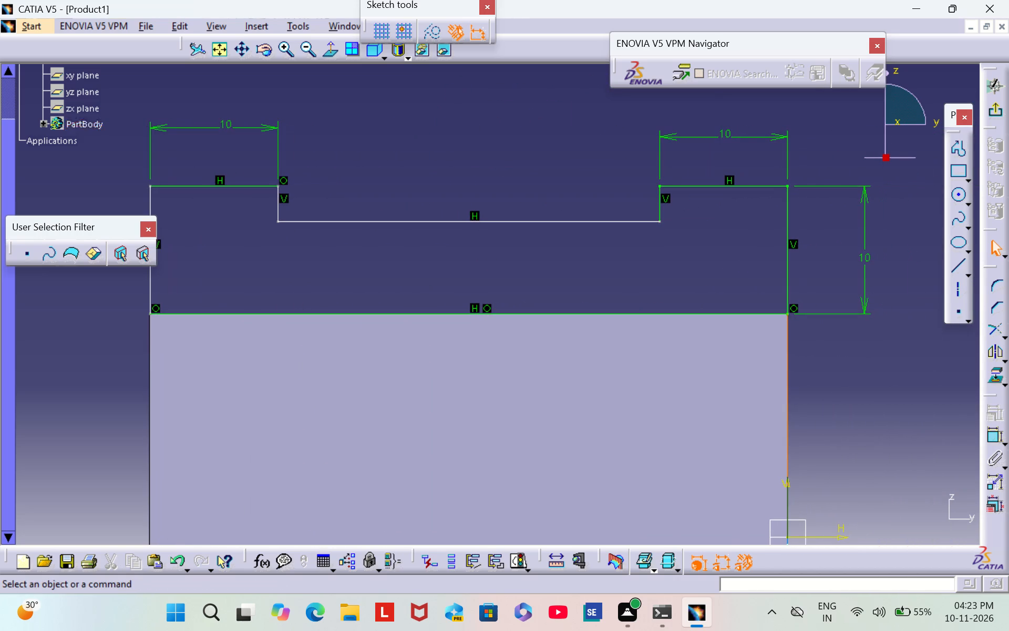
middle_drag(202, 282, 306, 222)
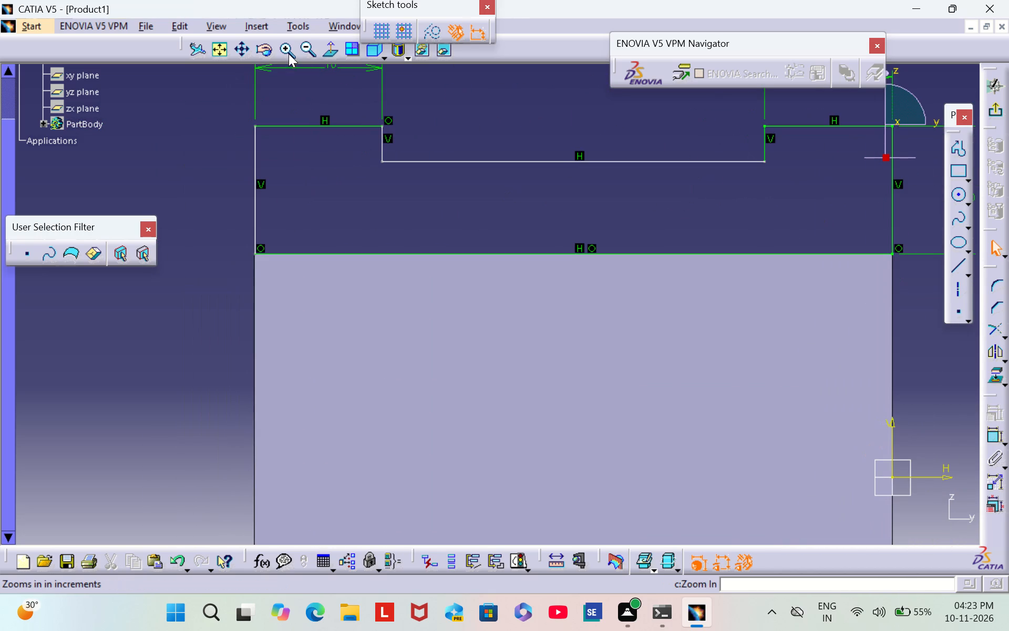
Move the profile's left vertical side slightly inward, clear of the block's upper-left corner.
triple_click(289, 53)
triple_click(289, 53)
triple_click(289, 53)
click(289, 53)
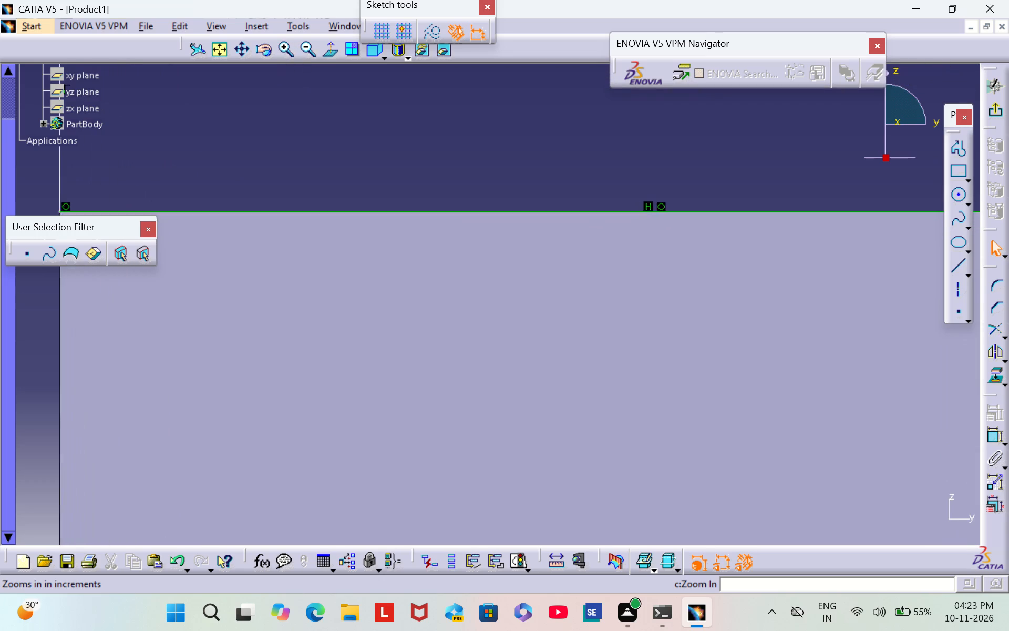
middle_drag(269, 128, 537, 193)
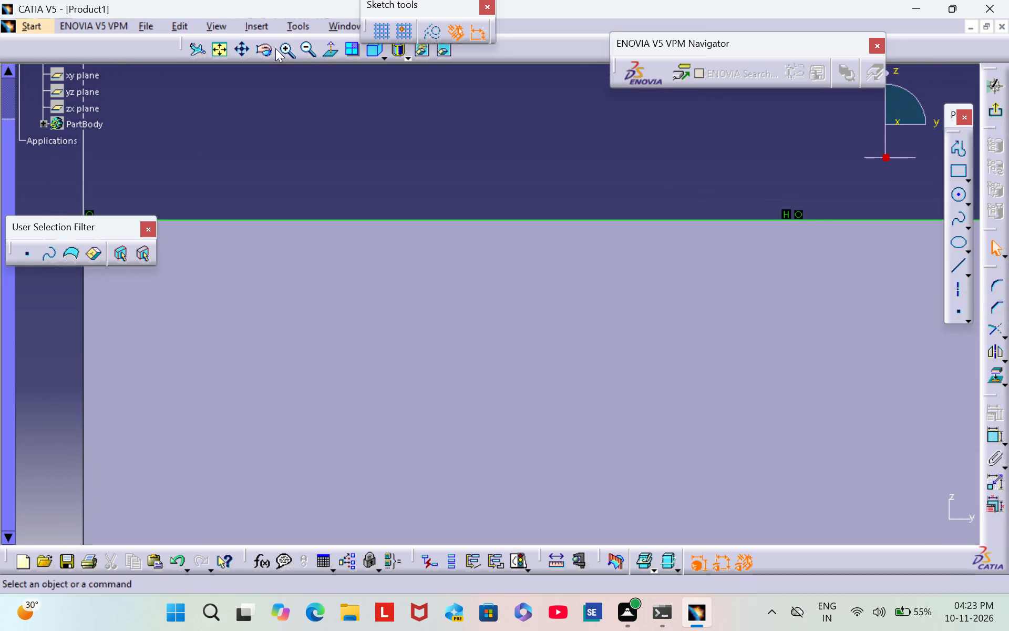
triple_click(275, 48)
double_click(275, 48)
scroll(240, 123, down, 1)
middle_drag(252, 132, 533, 248)
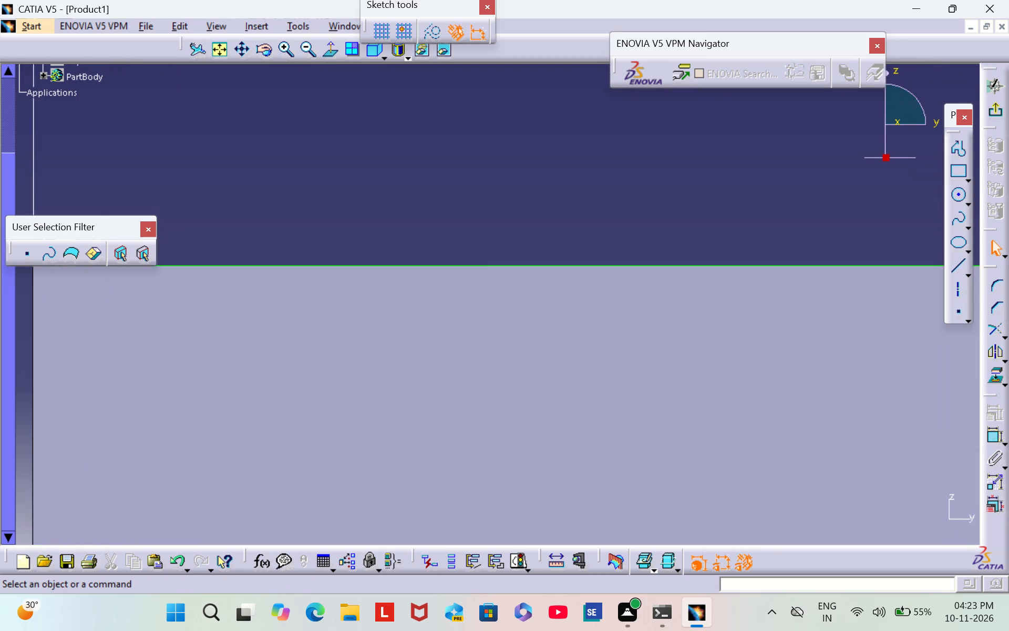
middle_drag(533, 248, 827, 244)
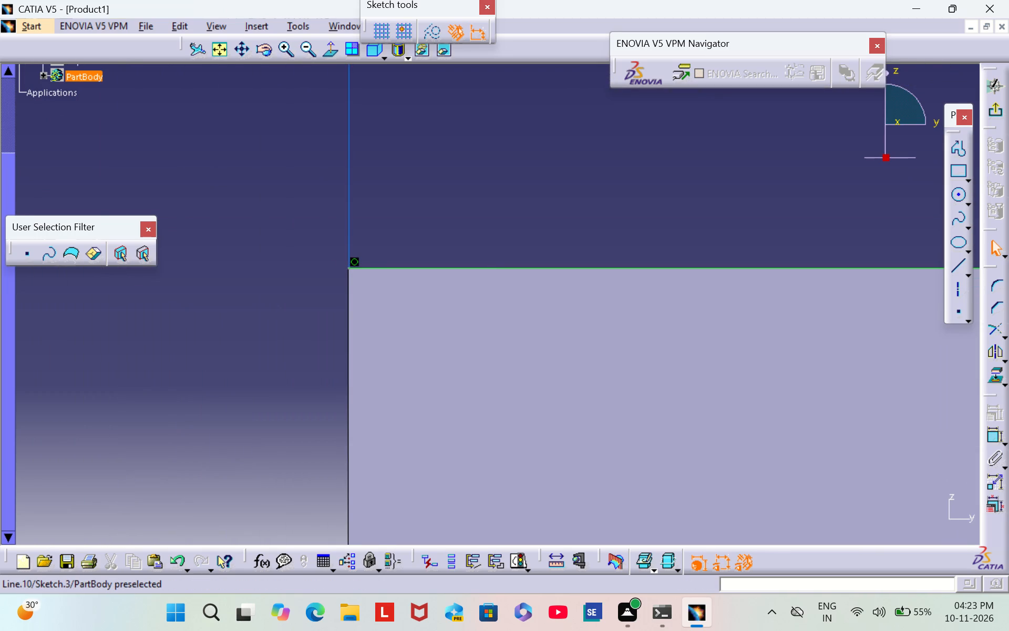
drag(347, 199, 401, 205)
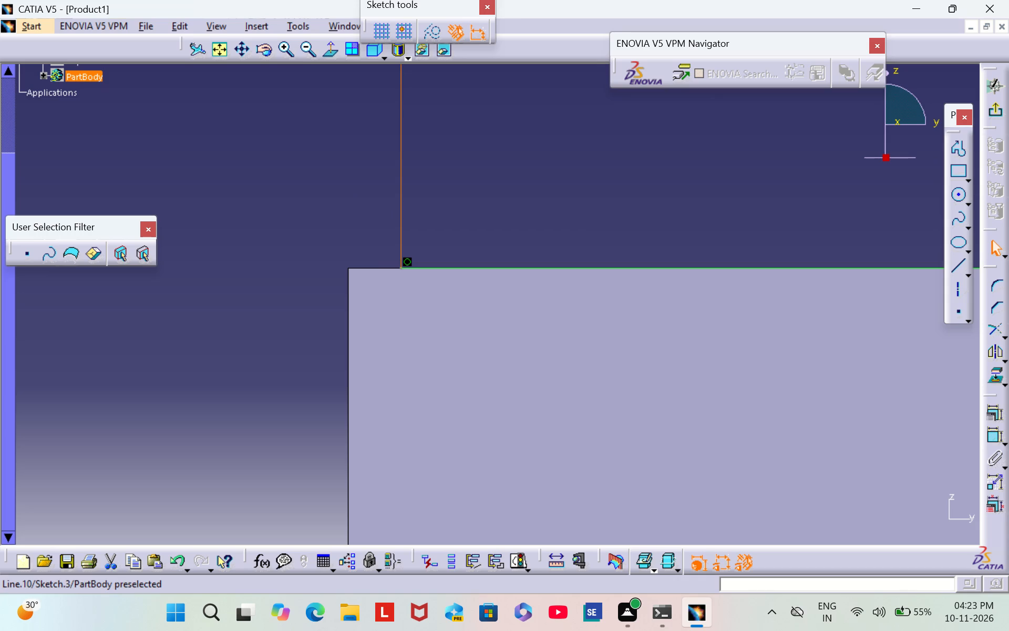
Constrain the profile's lower-left corner to be coincident with the block's upper-left corner.
triple_click(289, 53)
triple_click(289, 52)
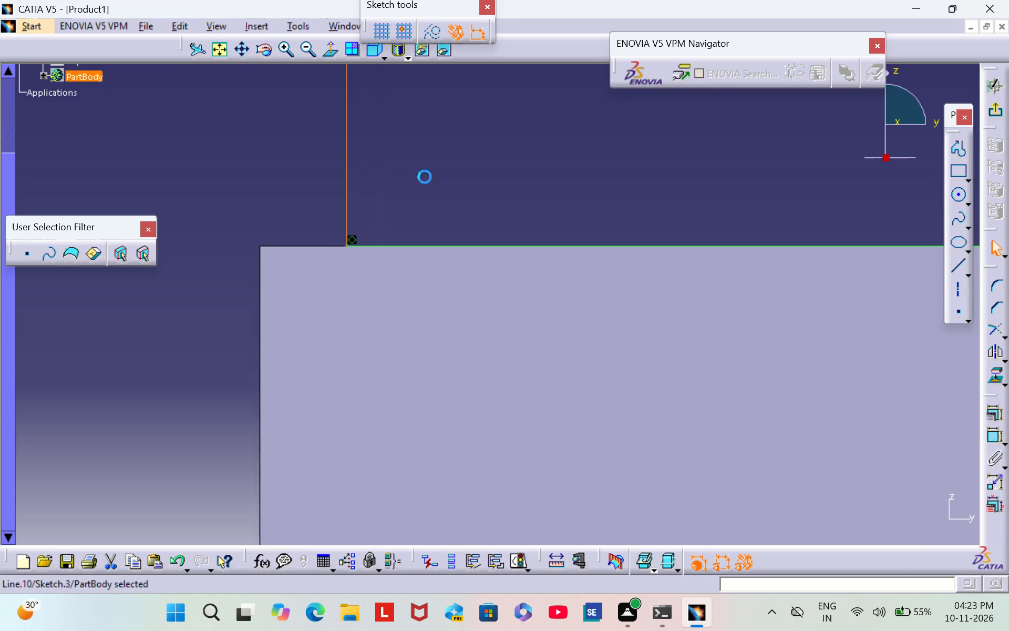
click(425, 177)
middle_drag(426, 176, 552, 249)
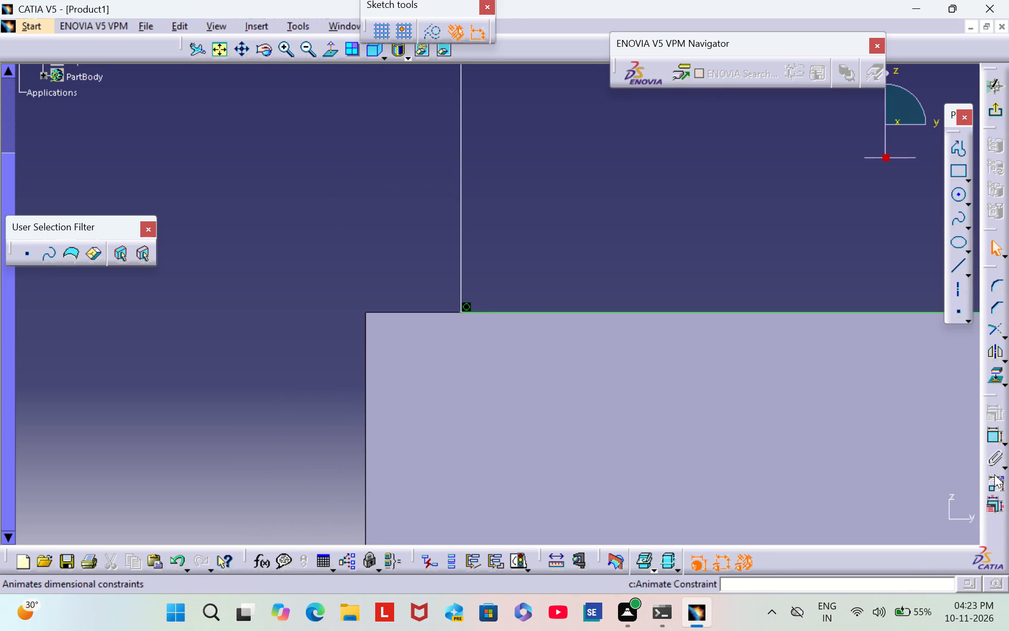
double_click(989, 440)
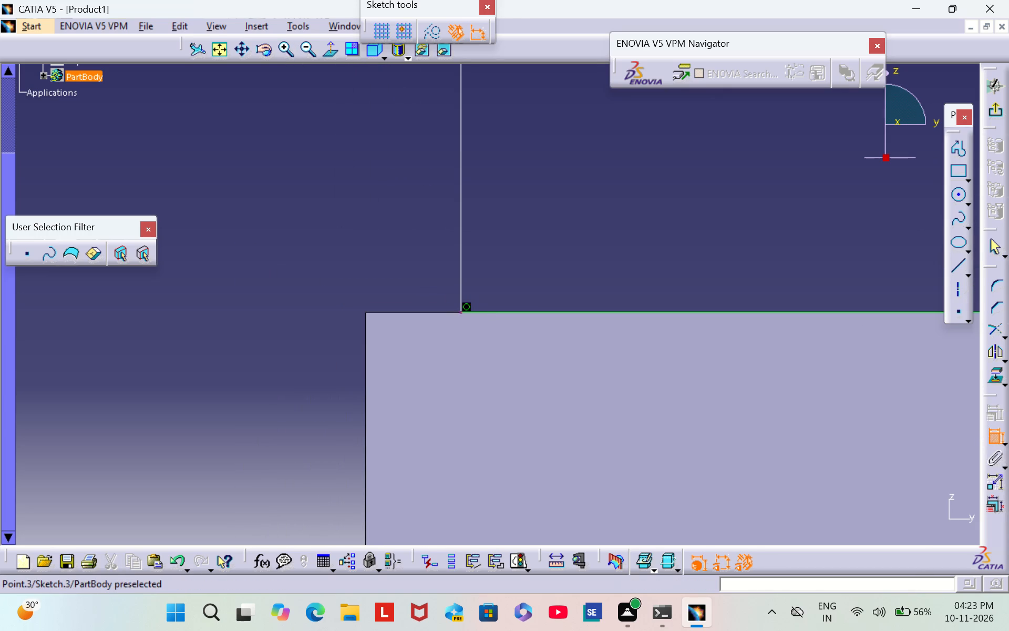
click(459, 310)
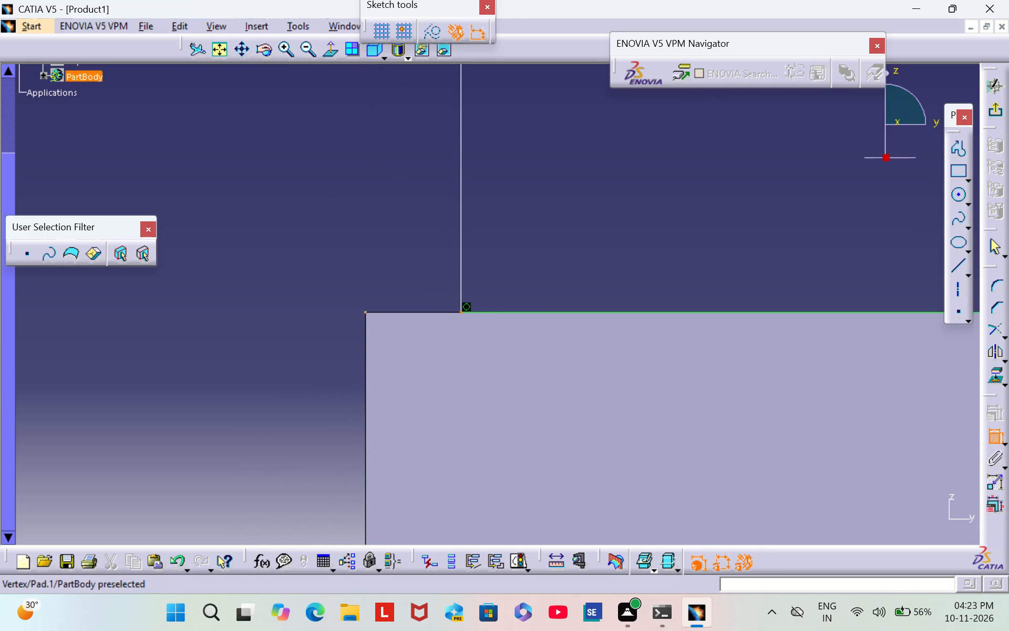
click(364, 312)
right_click(372, 292)
click(460, 403)
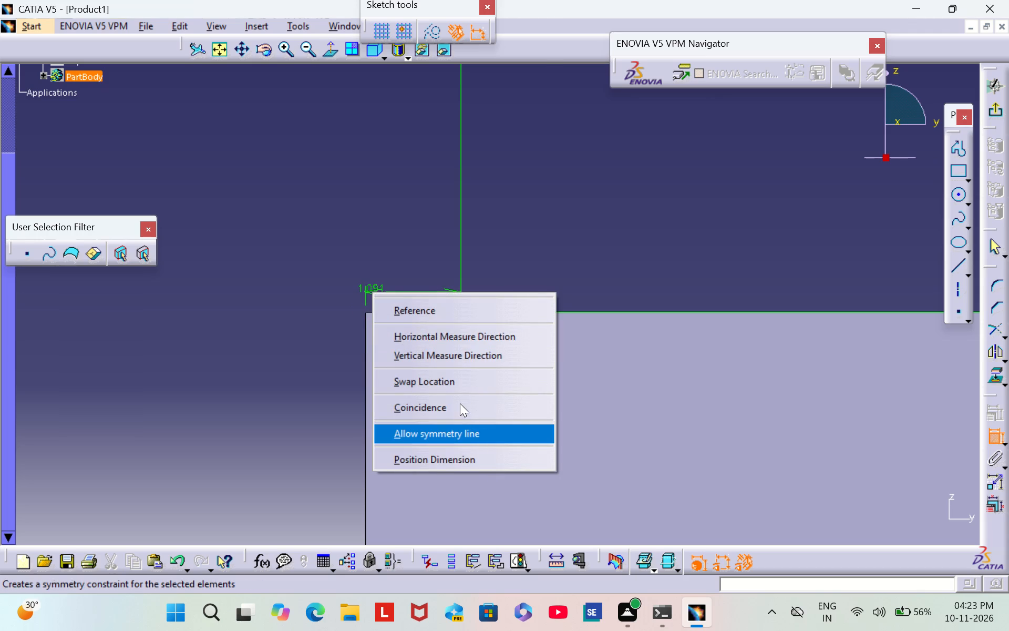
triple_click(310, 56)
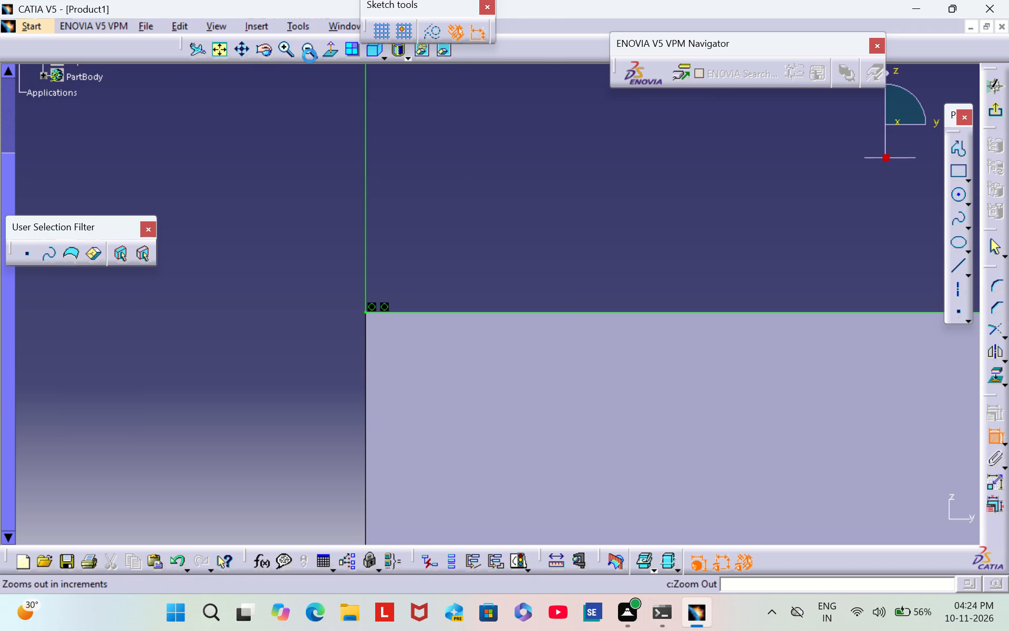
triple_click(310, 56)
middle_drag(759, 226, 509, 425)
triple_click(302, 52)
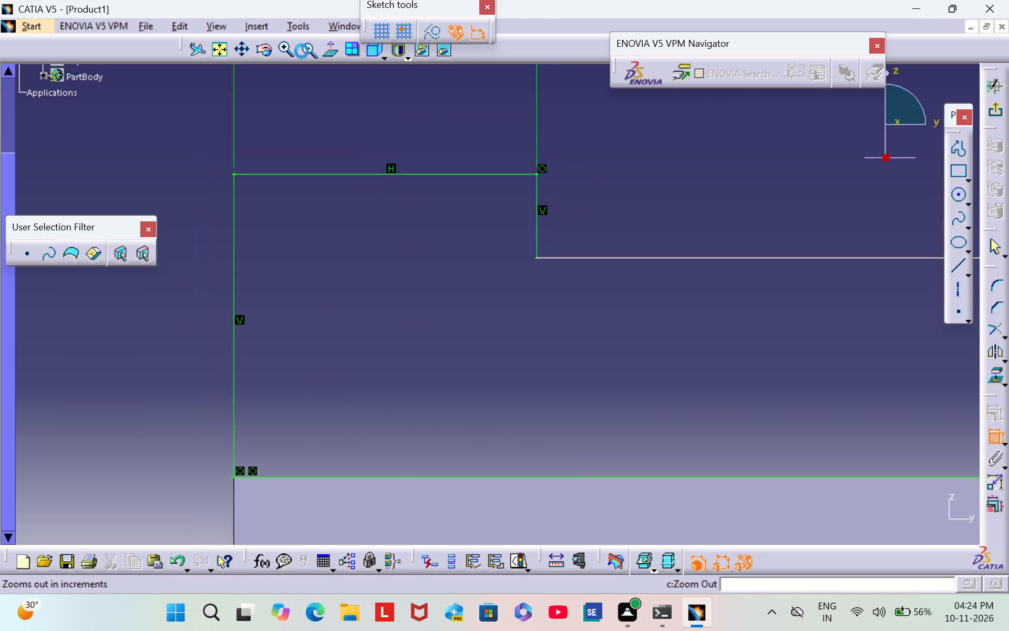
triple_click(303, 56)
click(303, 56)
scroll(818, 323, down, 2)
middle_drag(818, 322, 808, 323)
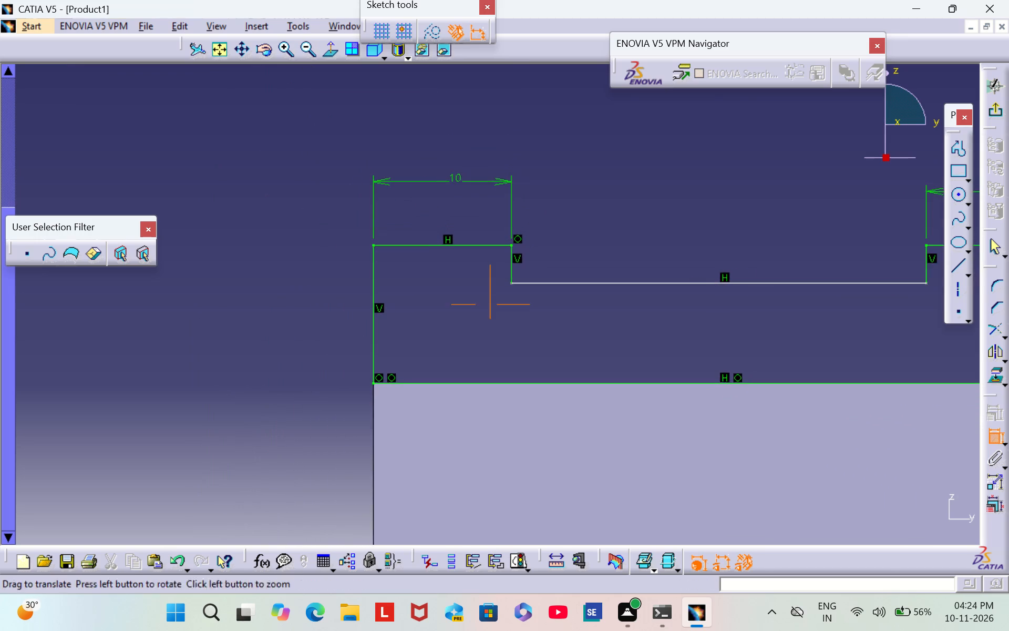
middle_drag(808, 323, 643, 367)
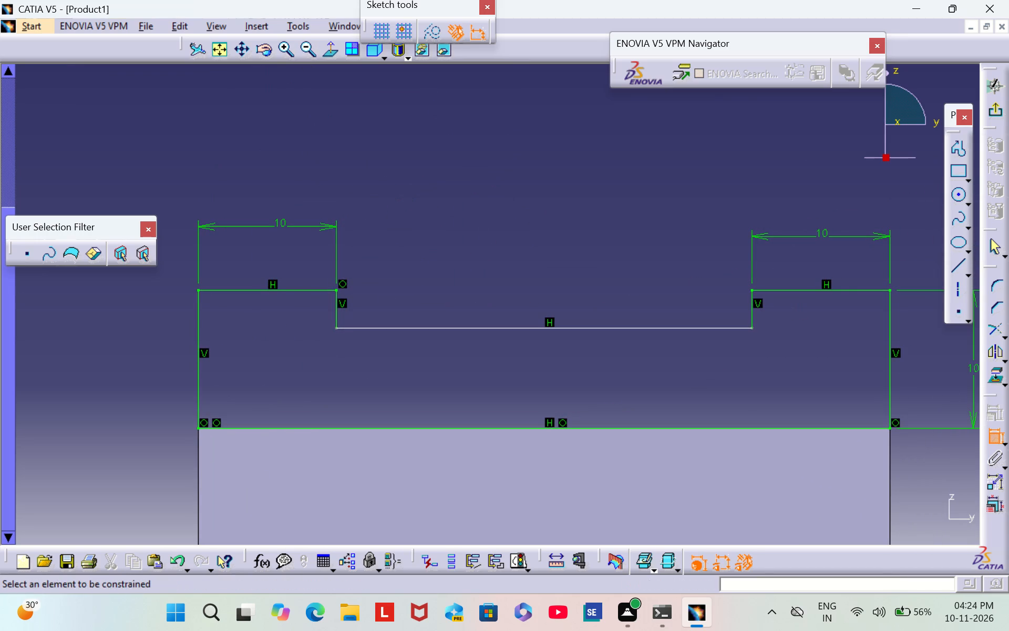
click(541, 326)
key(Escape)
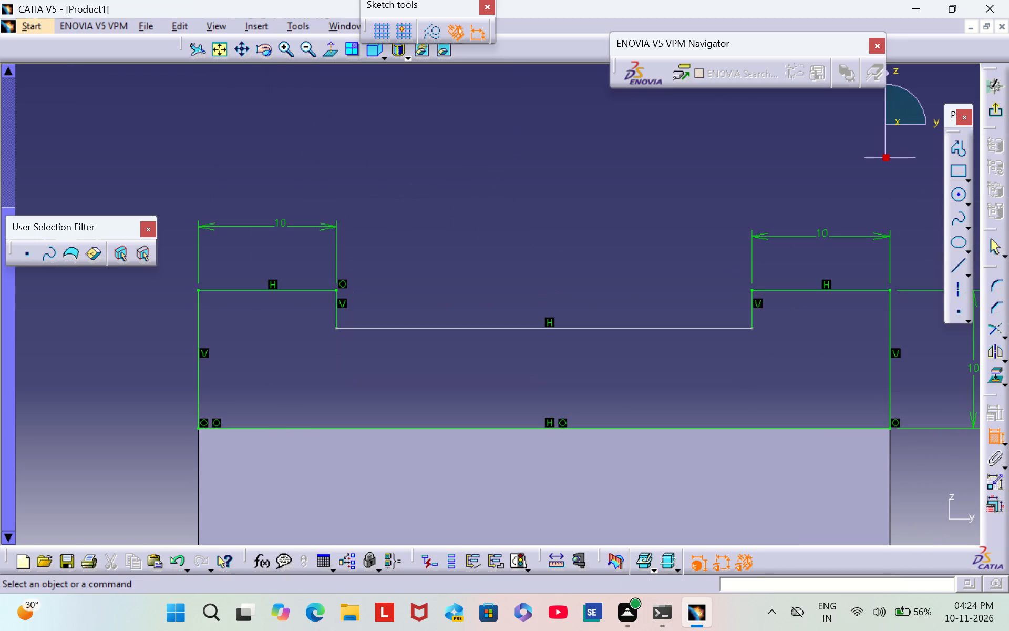
Dimension the short vertical edge on the recess's left side and set the recess depth to 5 mm.
triple_click(309, 54)
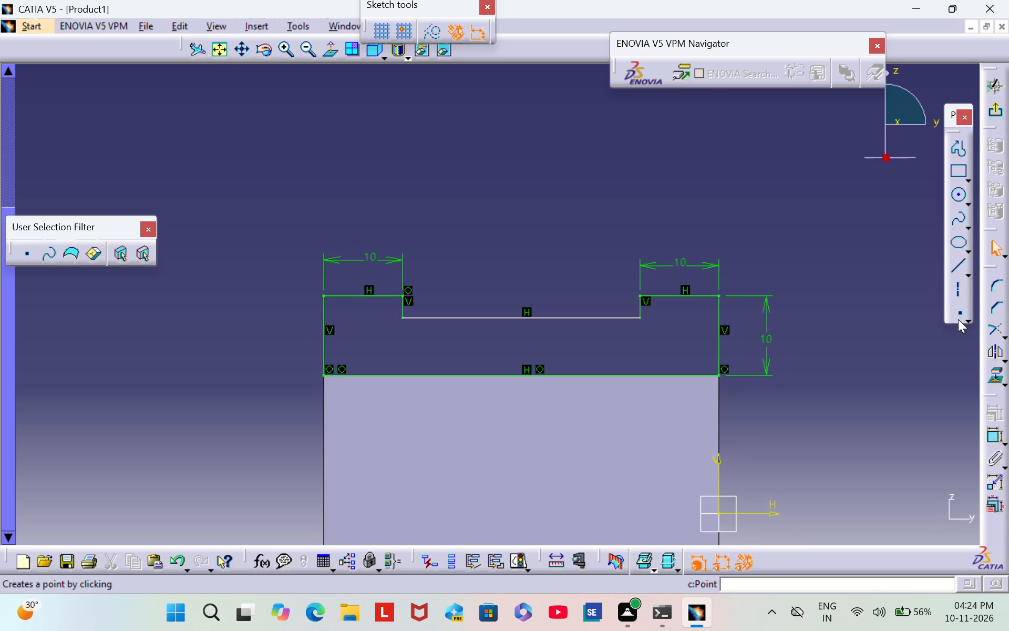
click(990, 436)
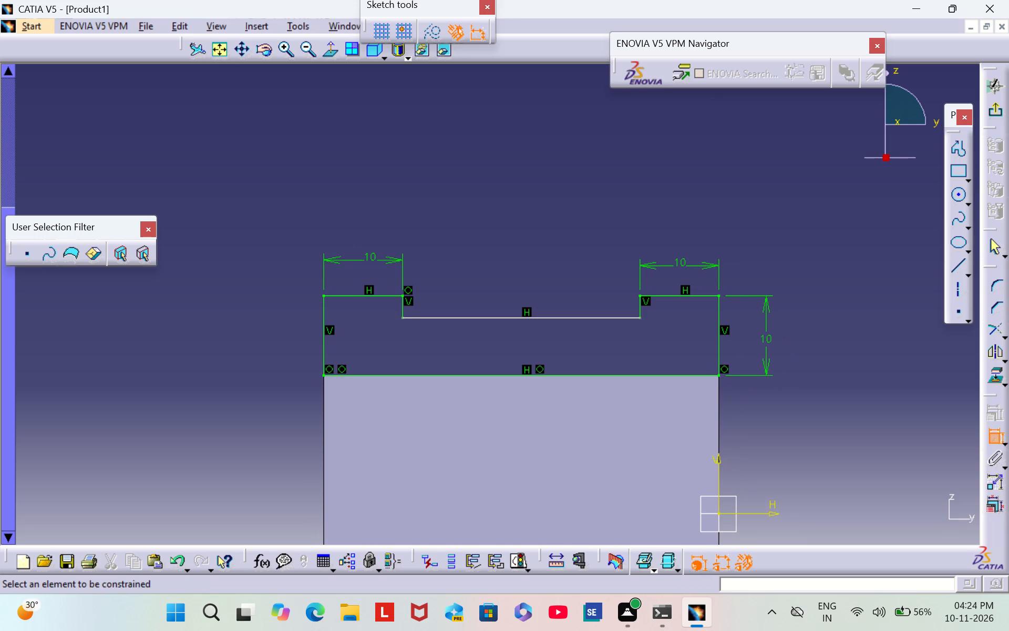
click(402, 307)
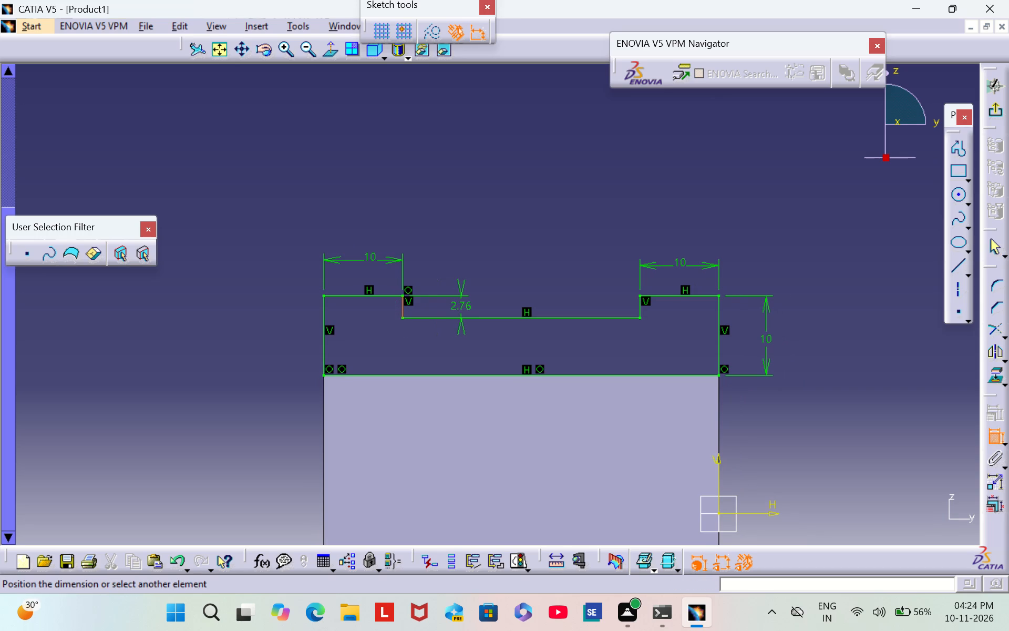
click(461, 309)
double_click(460, 304)
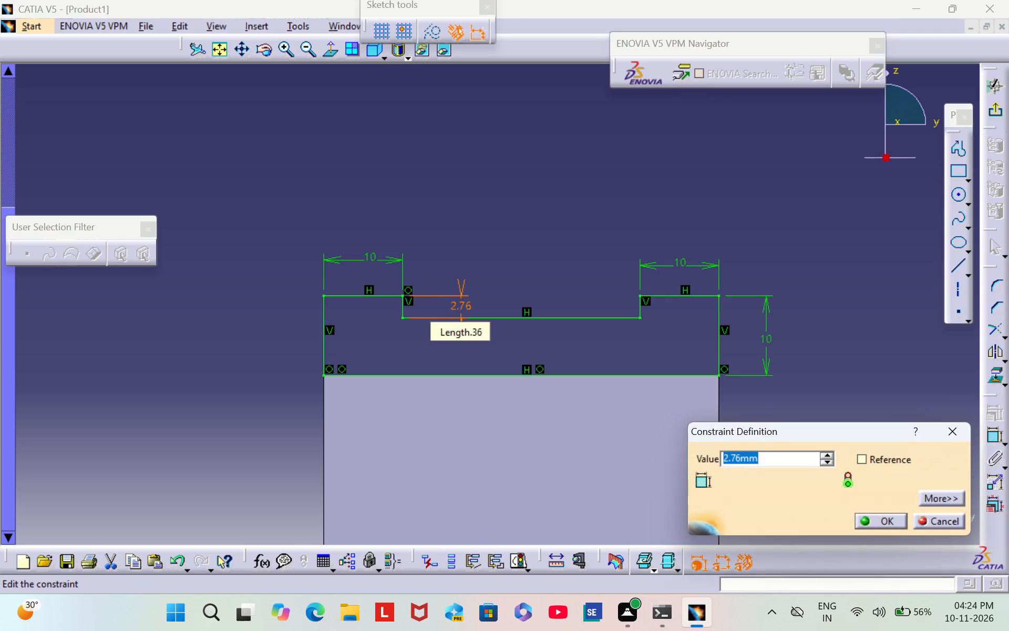
key(BackSpace)
key(5)
key(Return)
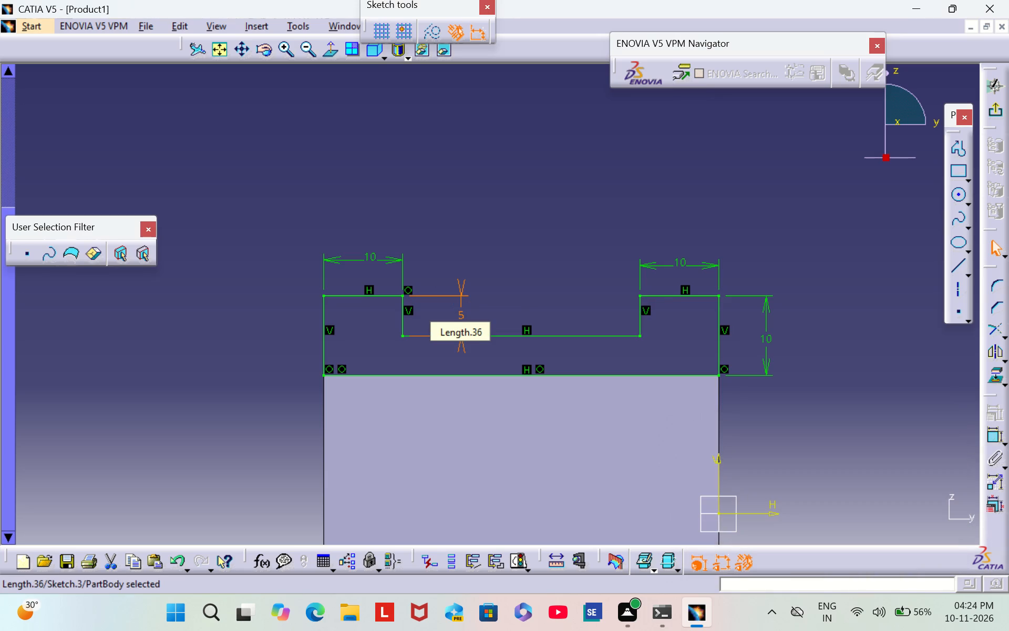
click(511, 272)
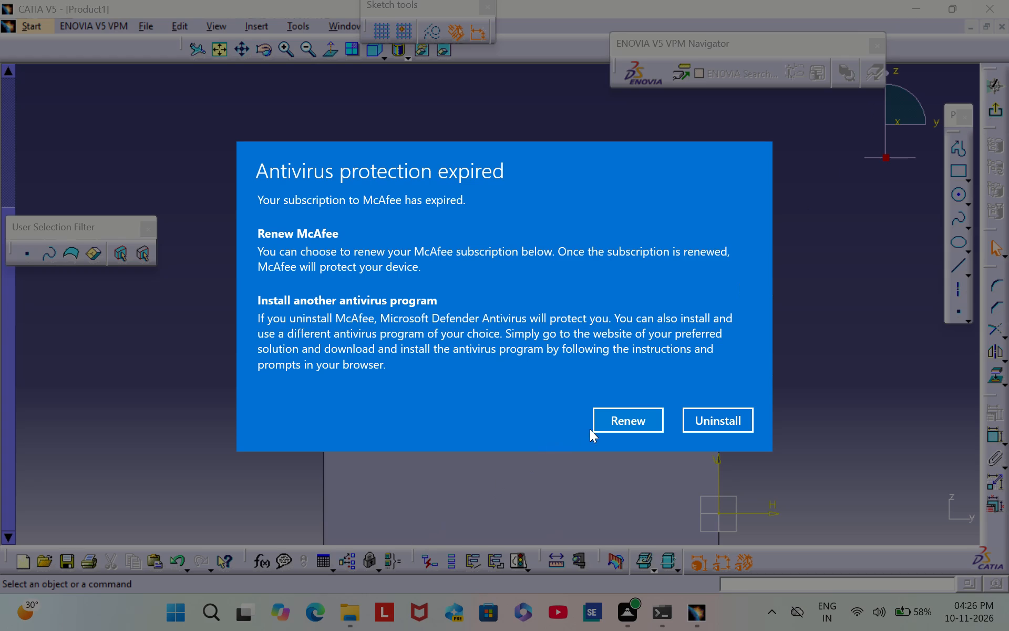
Choose to renew the McAfee subscription in the antivirus expiry notice.
click(645, 425)
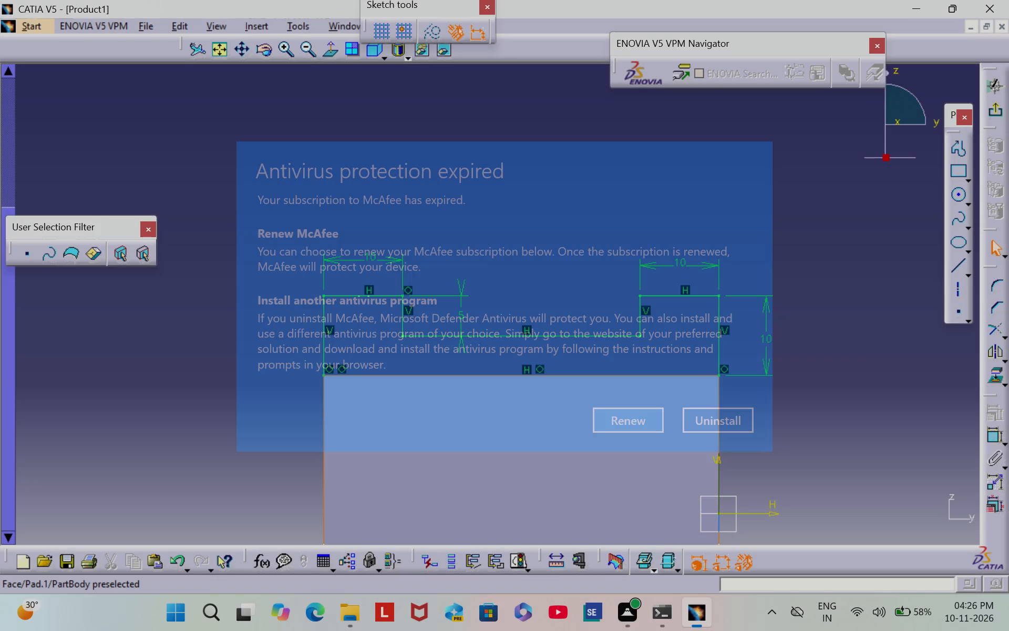
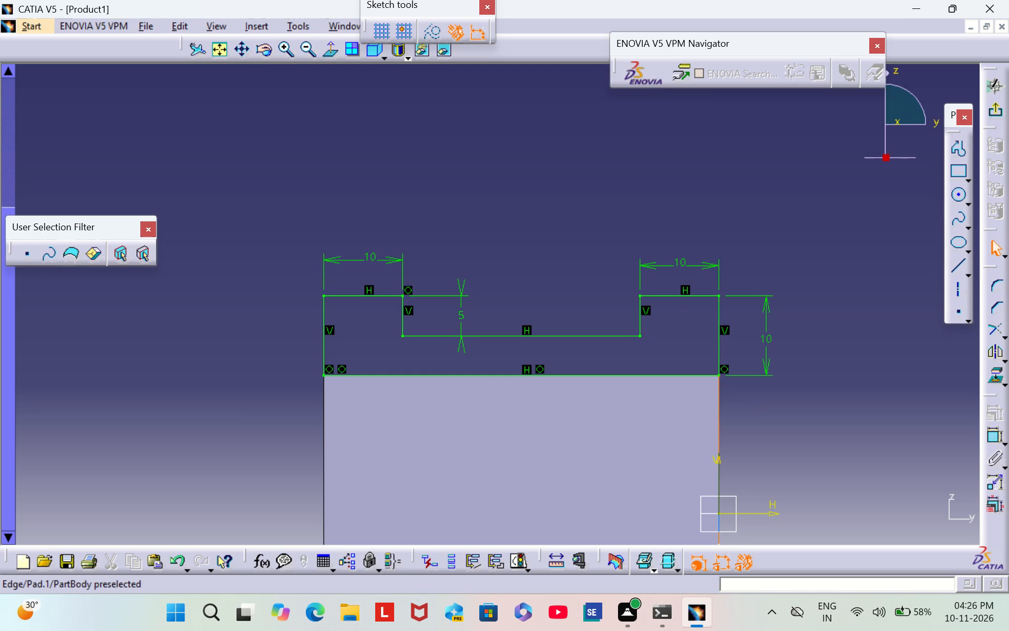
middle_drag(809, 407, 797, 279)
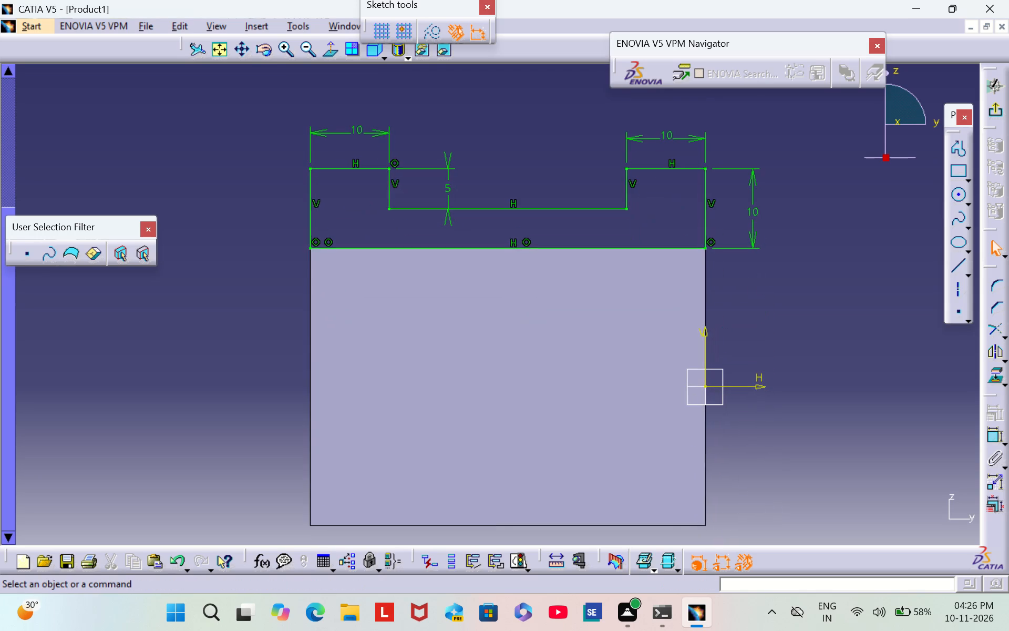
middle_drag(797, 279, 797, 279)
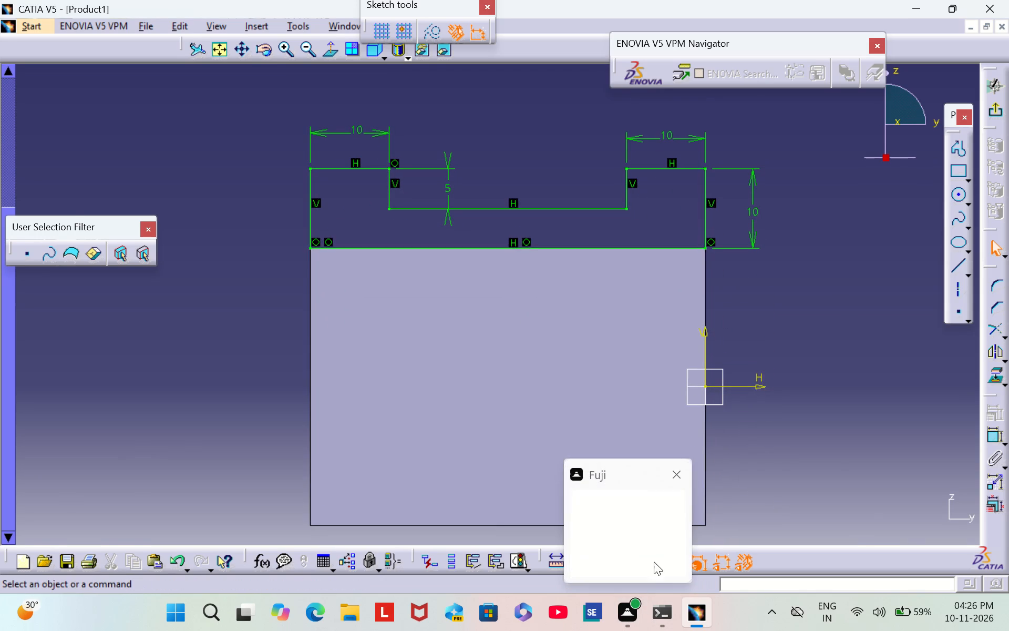
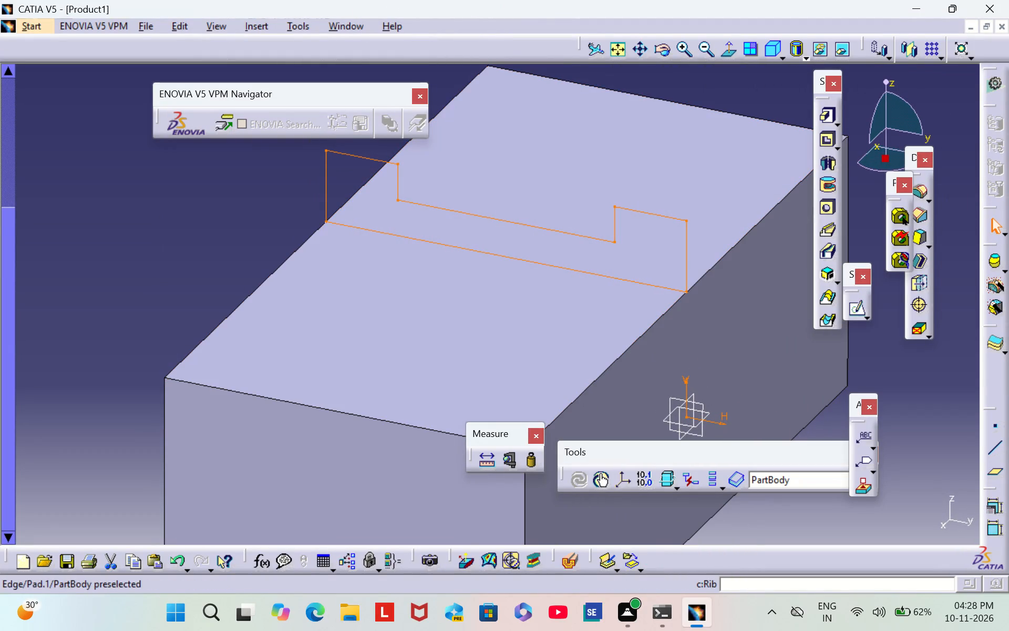
Pad the recessed profile sketch on top of the block by 45 mm with the extrusion direction reversed.
scroll(210, 264, down, 2)
middle_drag(210, 262, 108, 293)
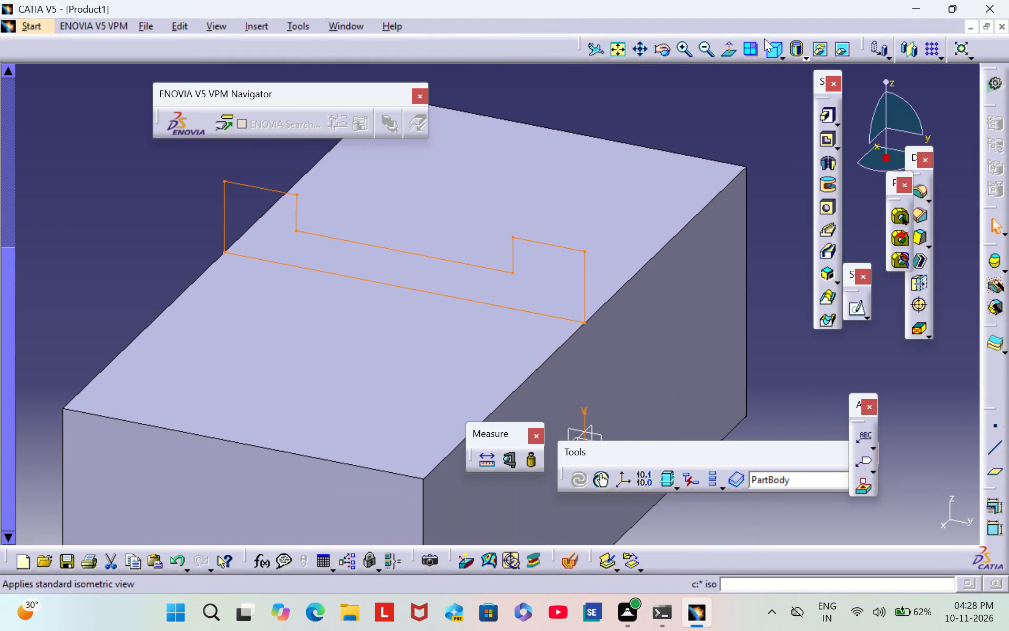
click(830, 115)
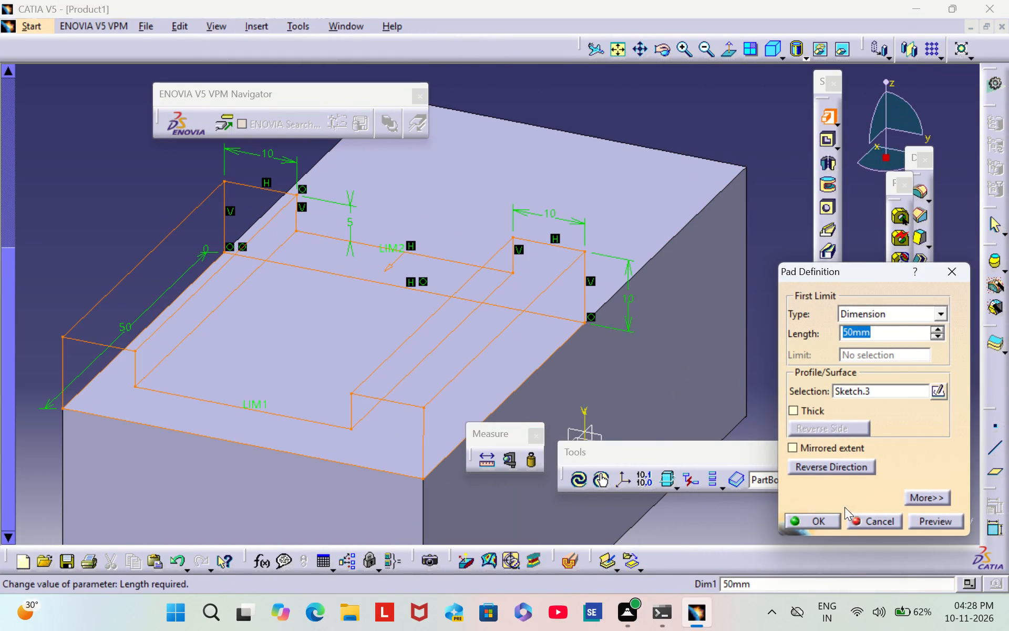
click(840, 465)
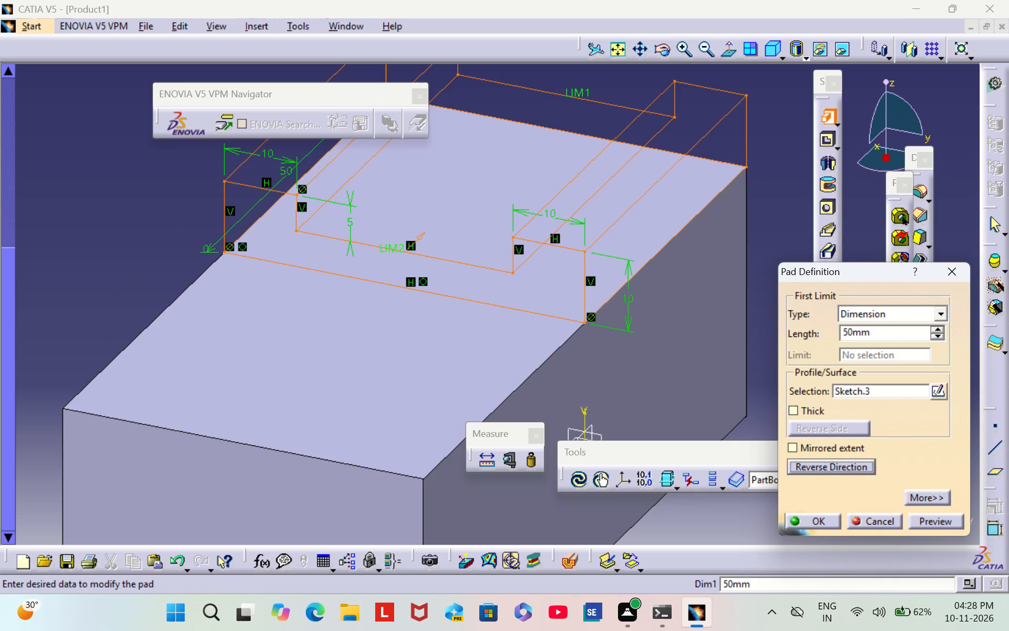
click(869, 332)
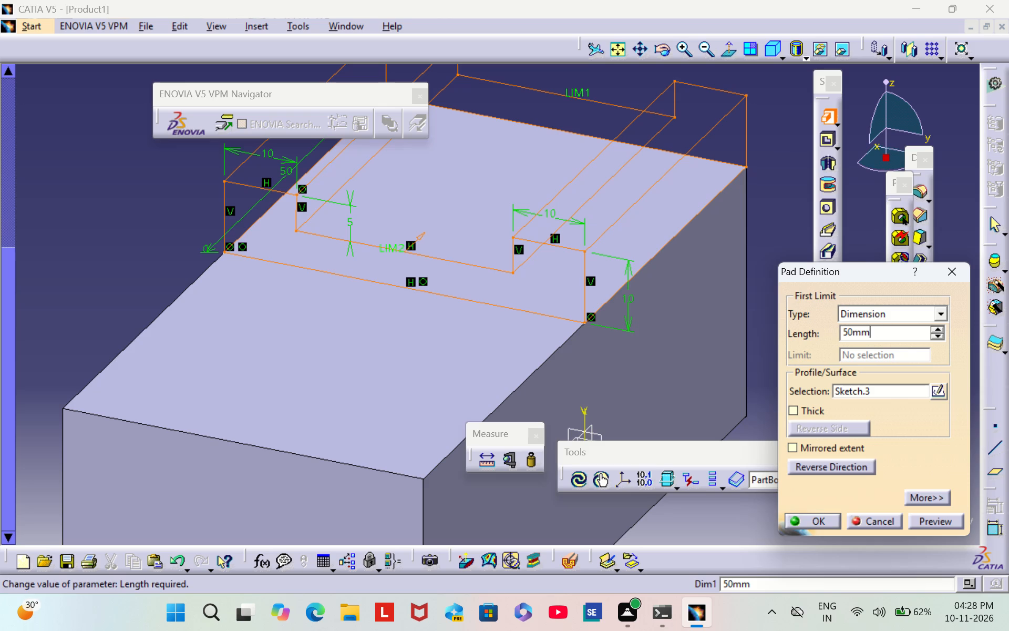
key(BackSpace)
key(BackSpace)
key(BackSpace)
key(BackSpace)
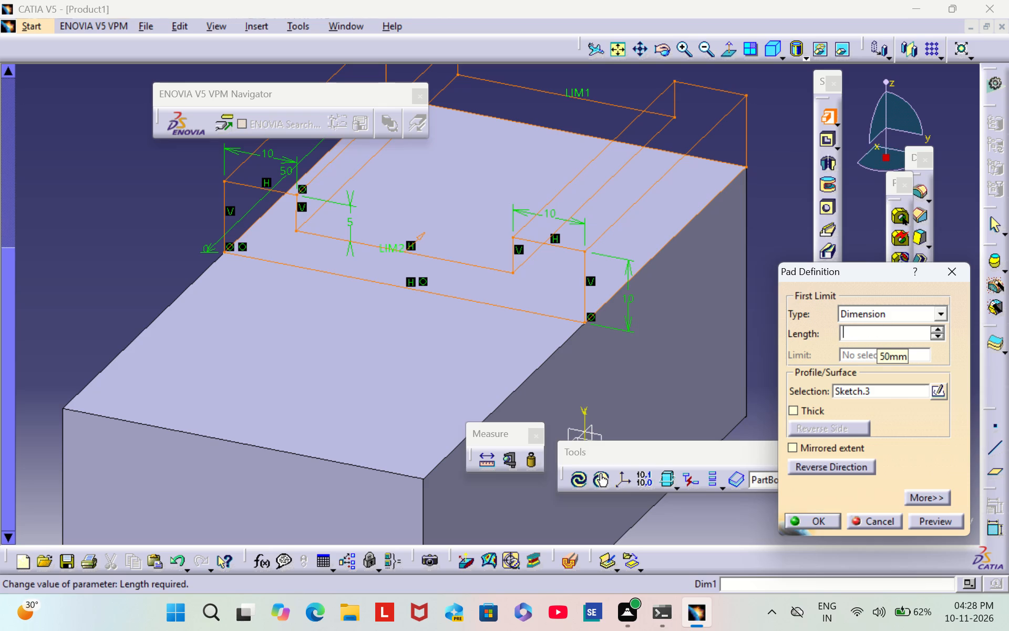
text(45)
key(Return)
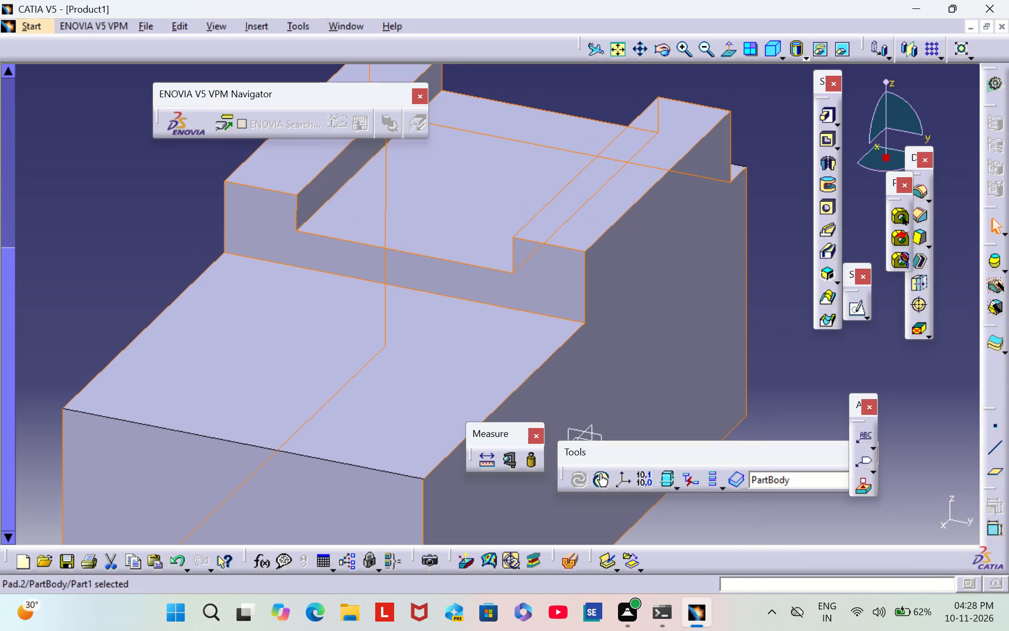
Set the length of the recessed profile's pad to 50 mm.
click(45, 283)
double_click(378, 185)
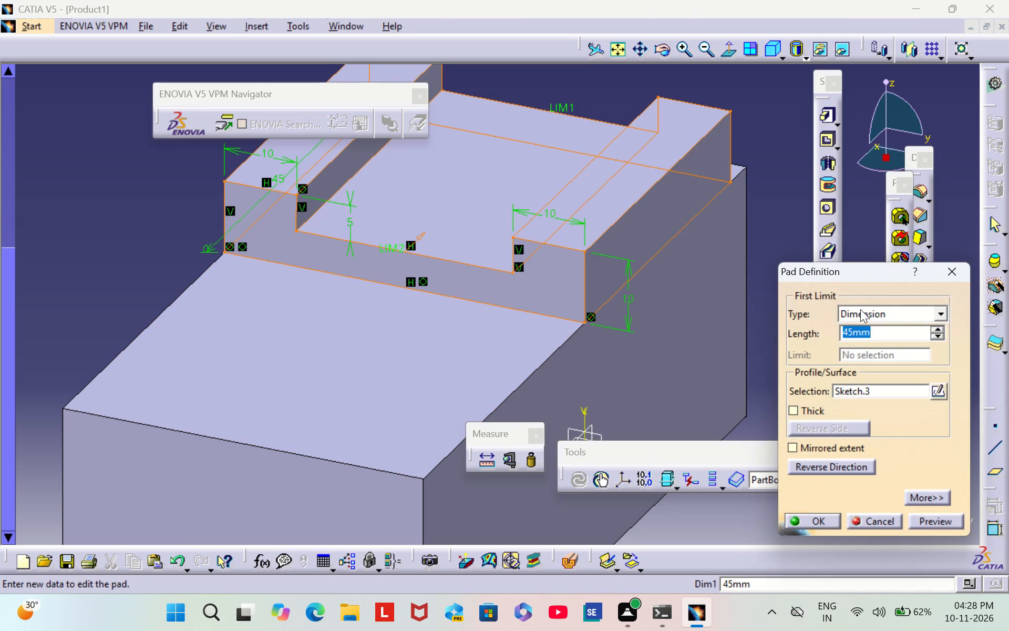
key(BackSpace)
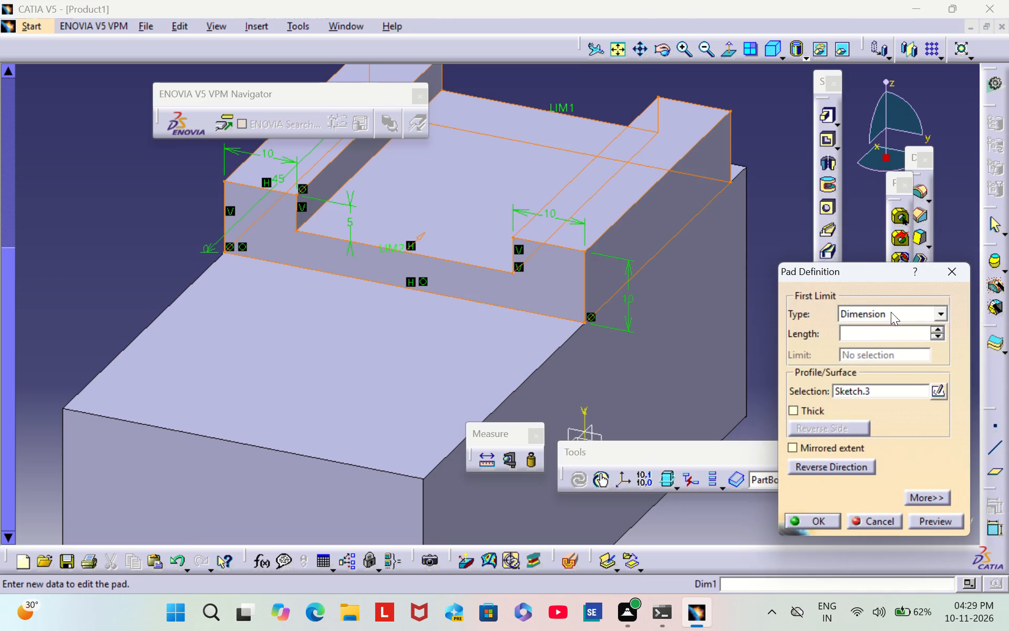
text(50)
key(Return)
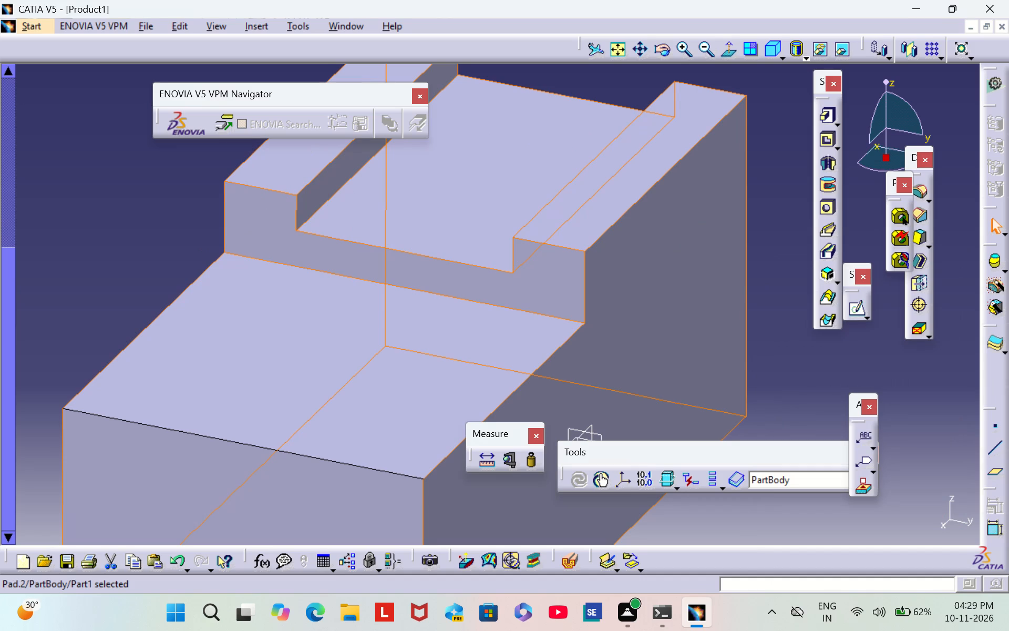
click(829, 373)
Start a sketch on the block's long side face and draw a rectangle about 27 x 24 mm over its lower corner below the raised profile.
click(693, 369)
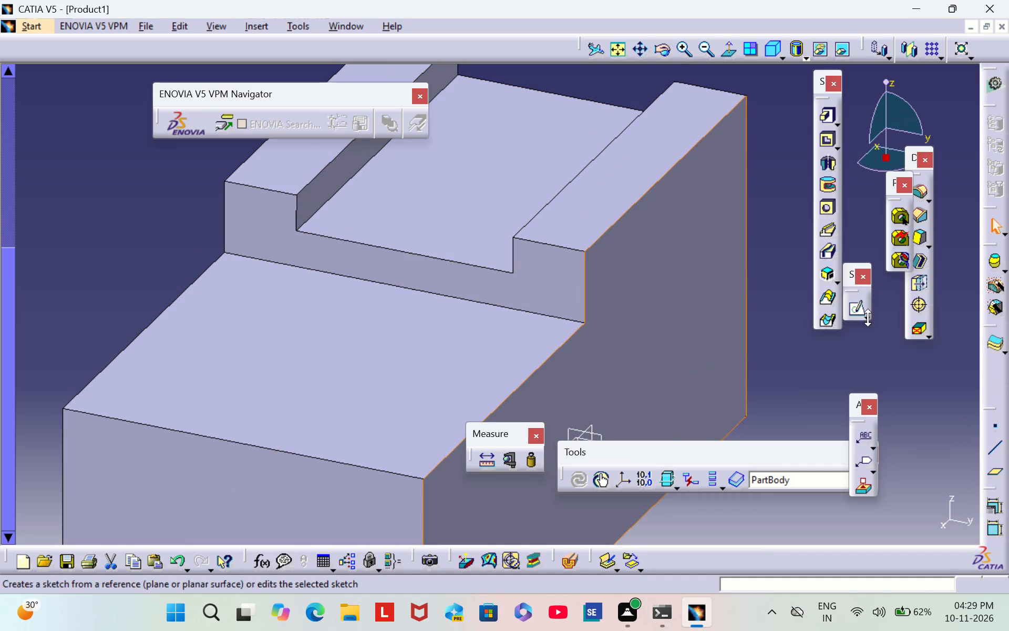
click(858, 309)
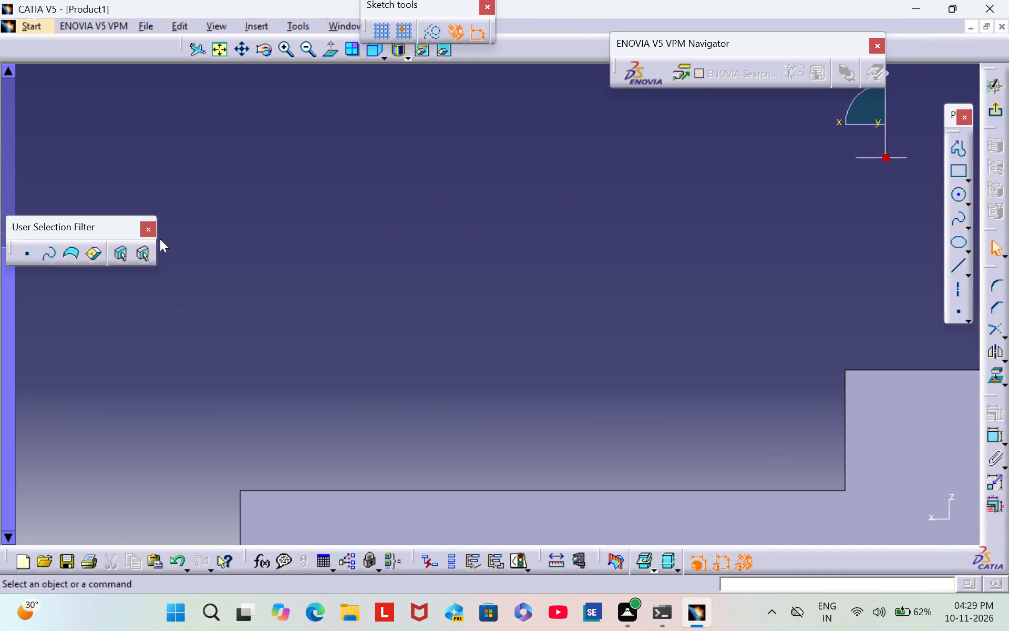
click(222, 56)
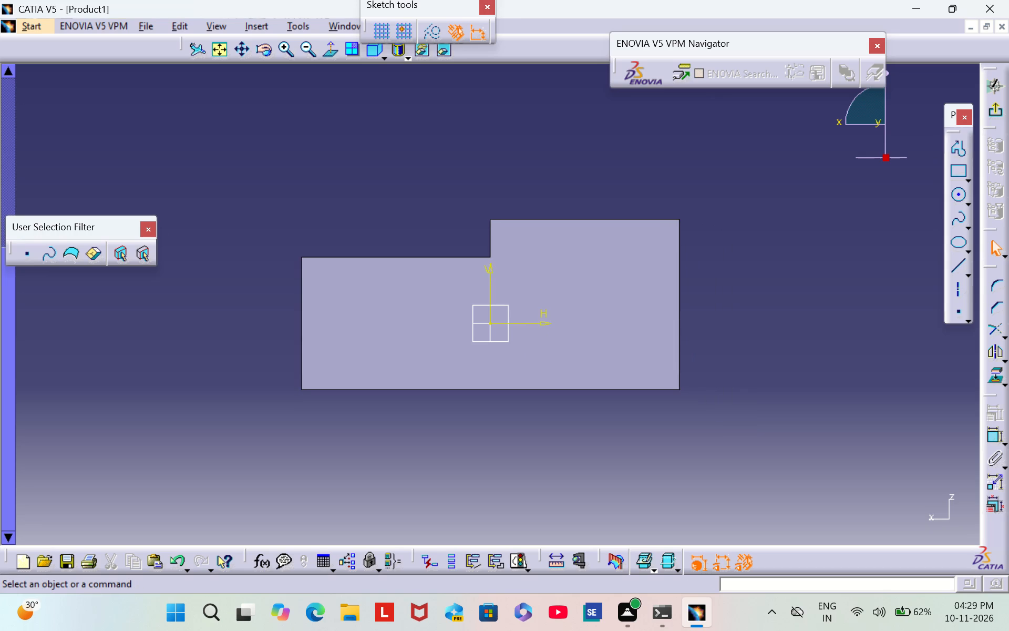
click(962, 175)
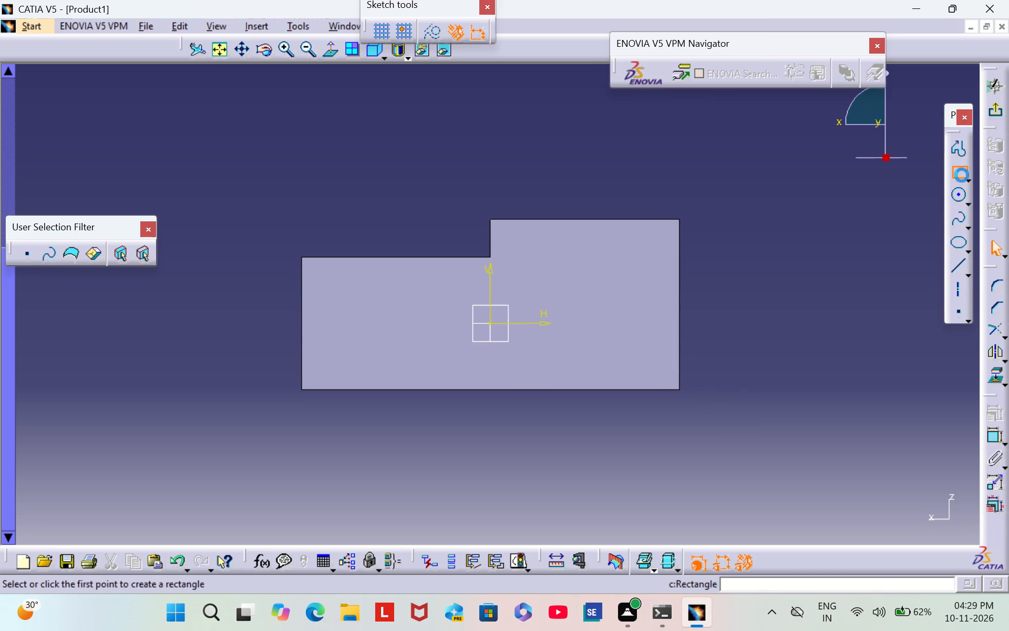
click(584, 306)
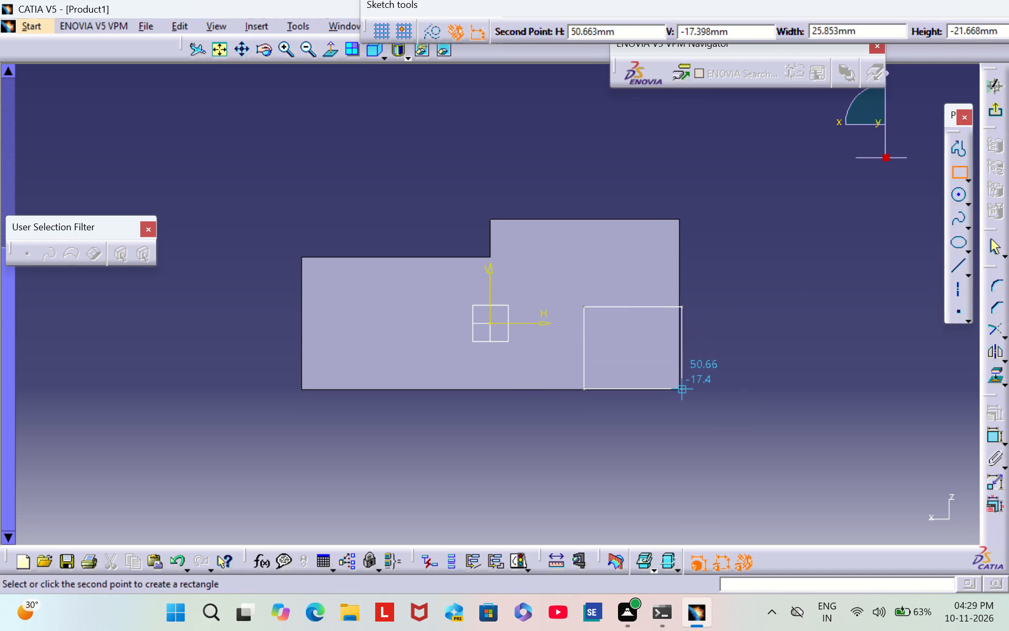
click(685, 398)
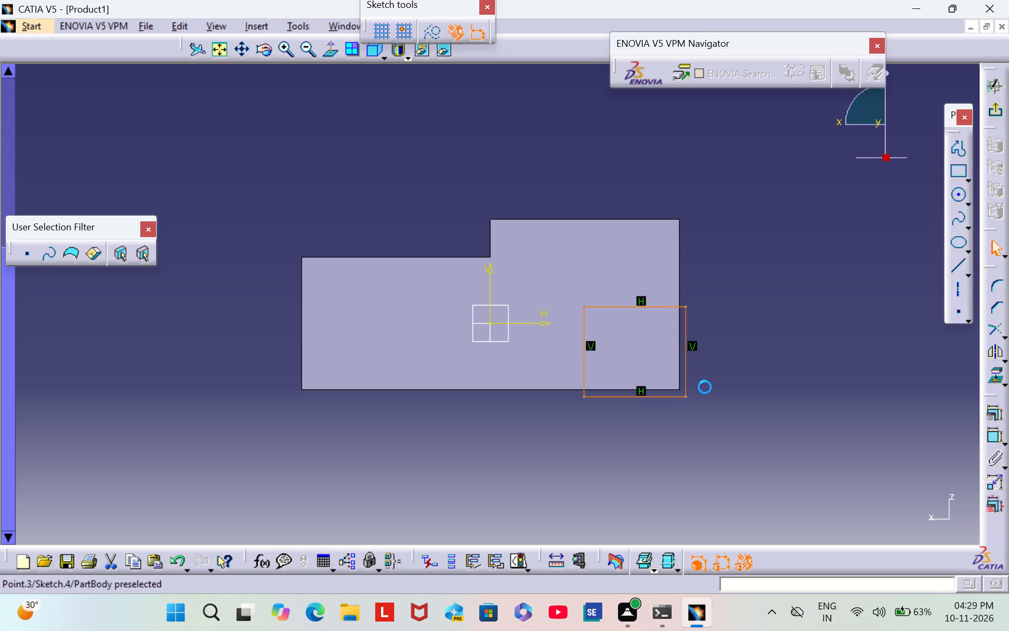
click(797, 334)
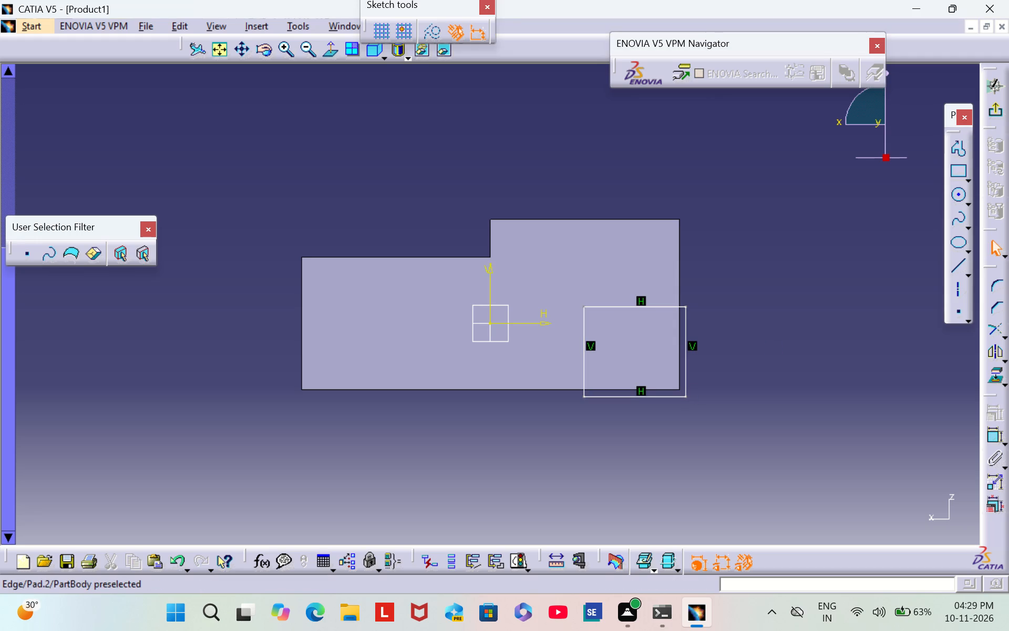
Make the rectangle's outer vertical side coincident with the vertical end edge of the block.
triple_click(285, 57)
triple_click(285, 57)
click(285, 57)
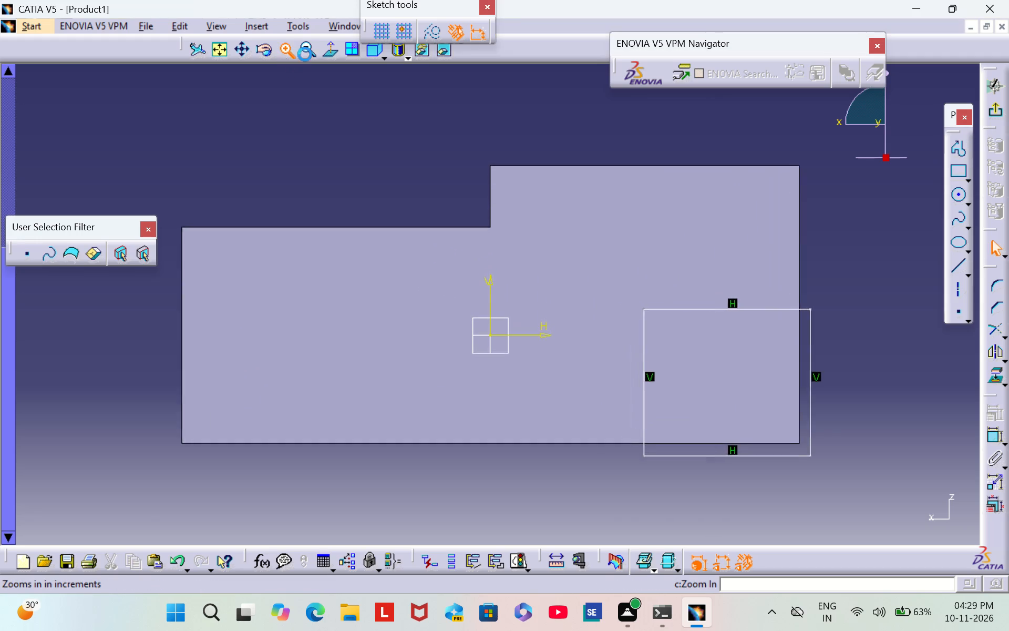
middle_drag(883, 268, 759, 271)
middle_drag(757, 270, 740, 266)
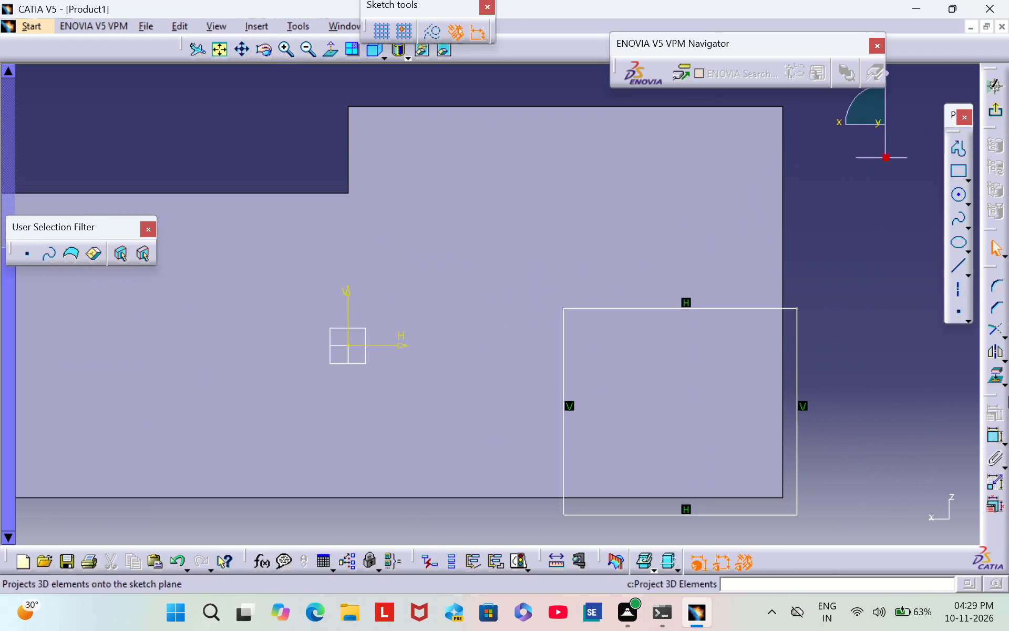
double_click(993, 439)
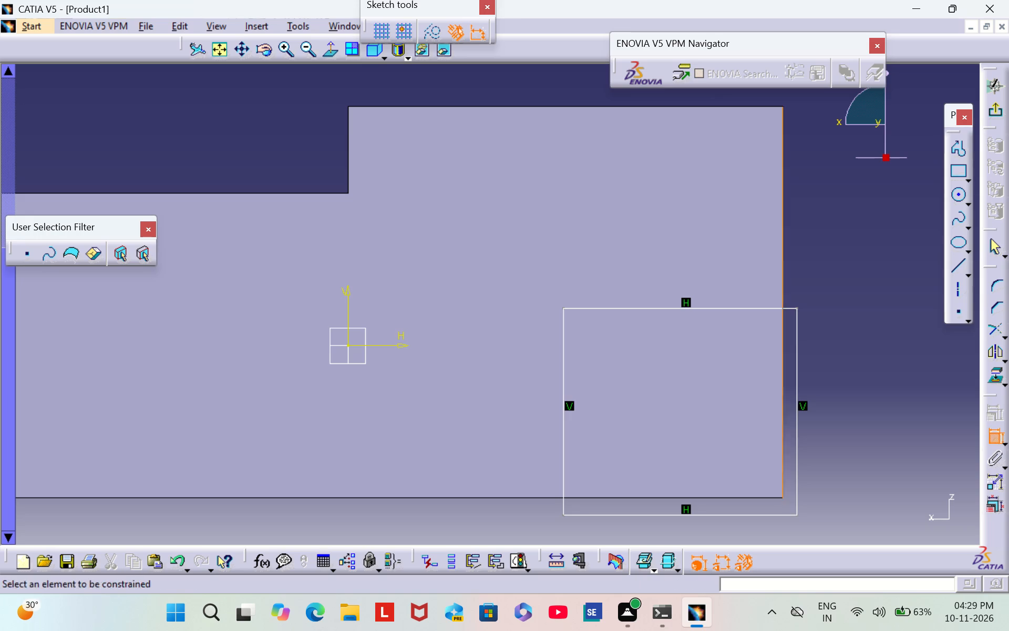
click(799, 408)
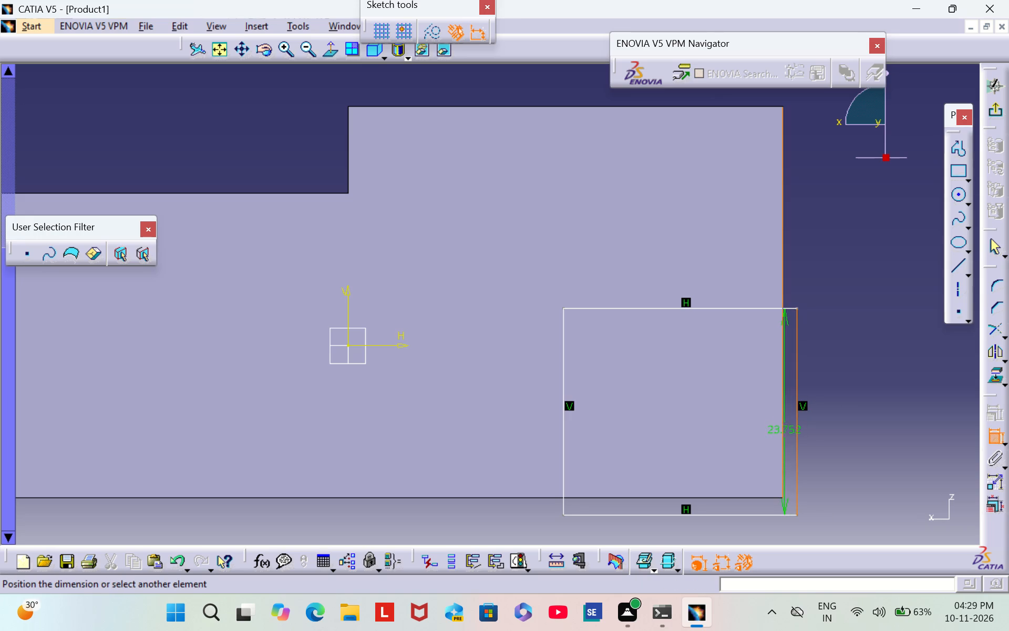
click(784, 434)
right_click(788, 426)
click(838, 365)
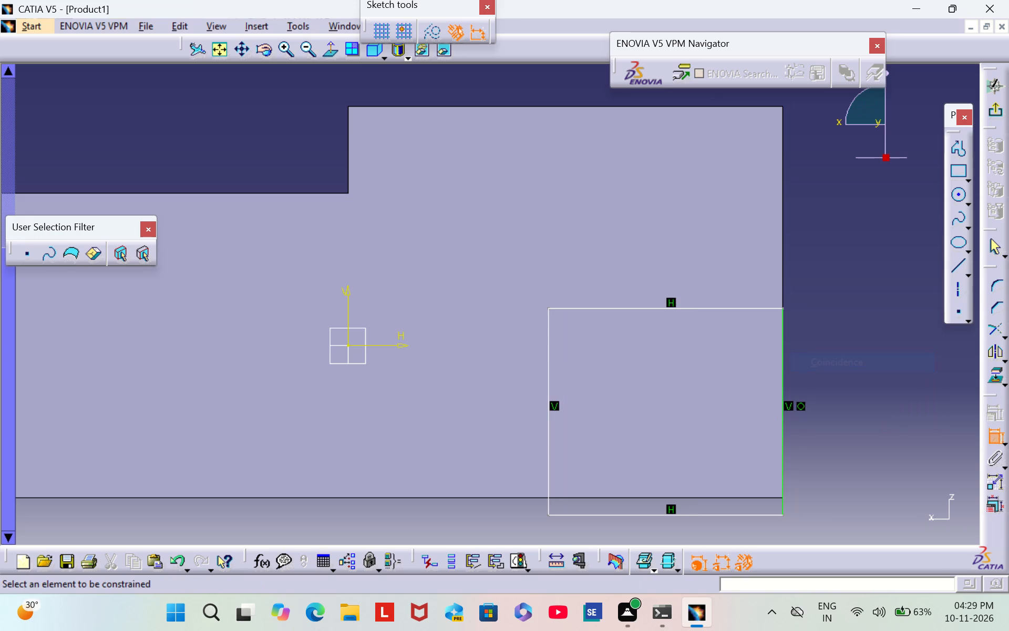
Make the rectangle's lower side coincident with the bottom edge of the block.
middle_drag(841, 440, 864, 355)
scroll(861, 367, down, 1)
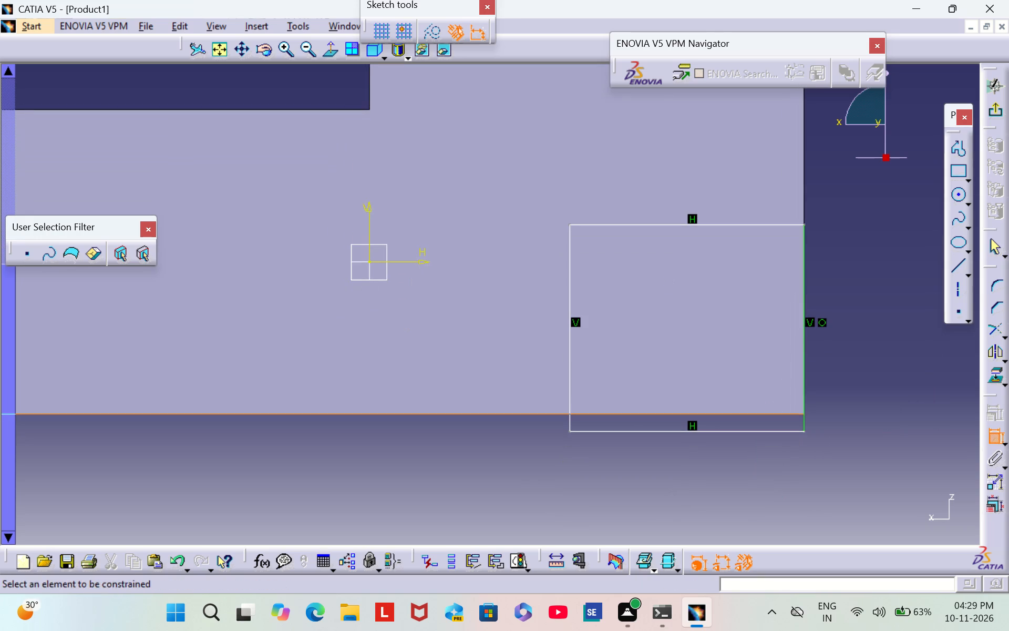
click(701, 413)
click(741, 430)
right_click(740, 429)
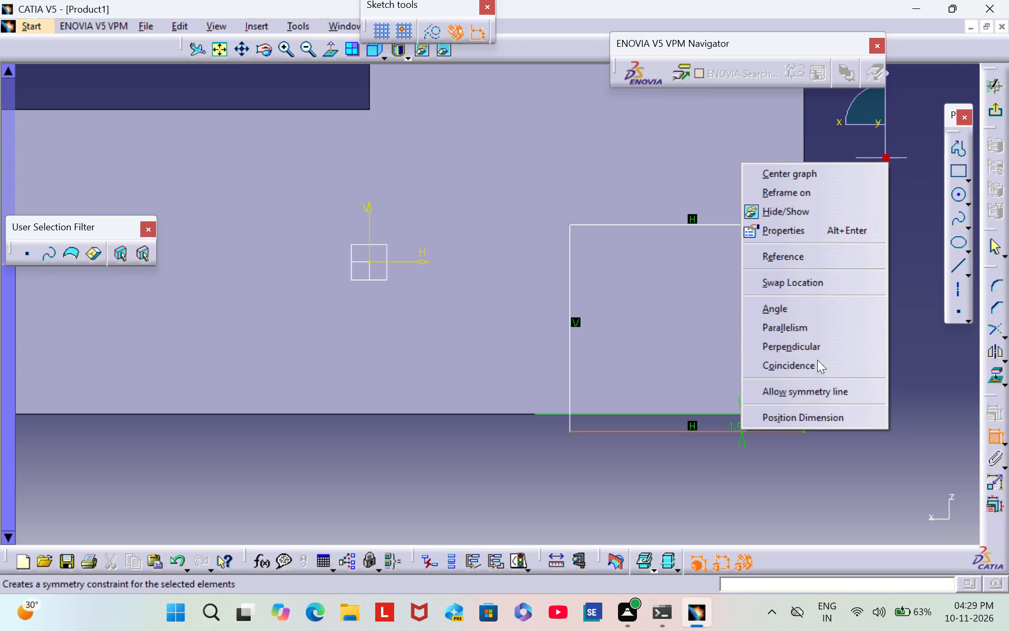
click(802, 371)
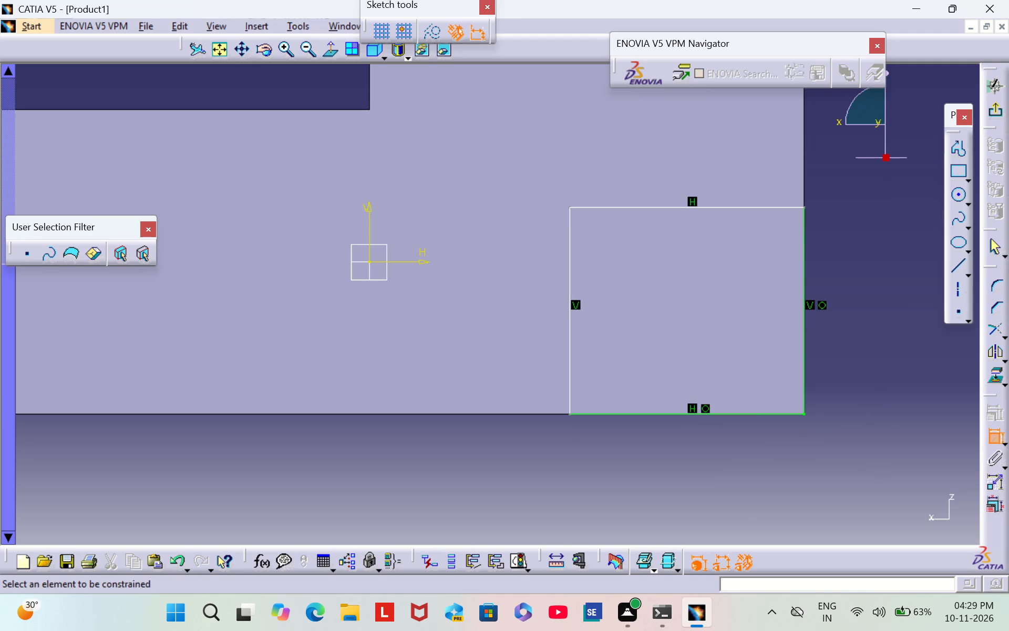
Dimension the rectangle's inner vertical side and set its height to 25 mm.
click(566, 342)
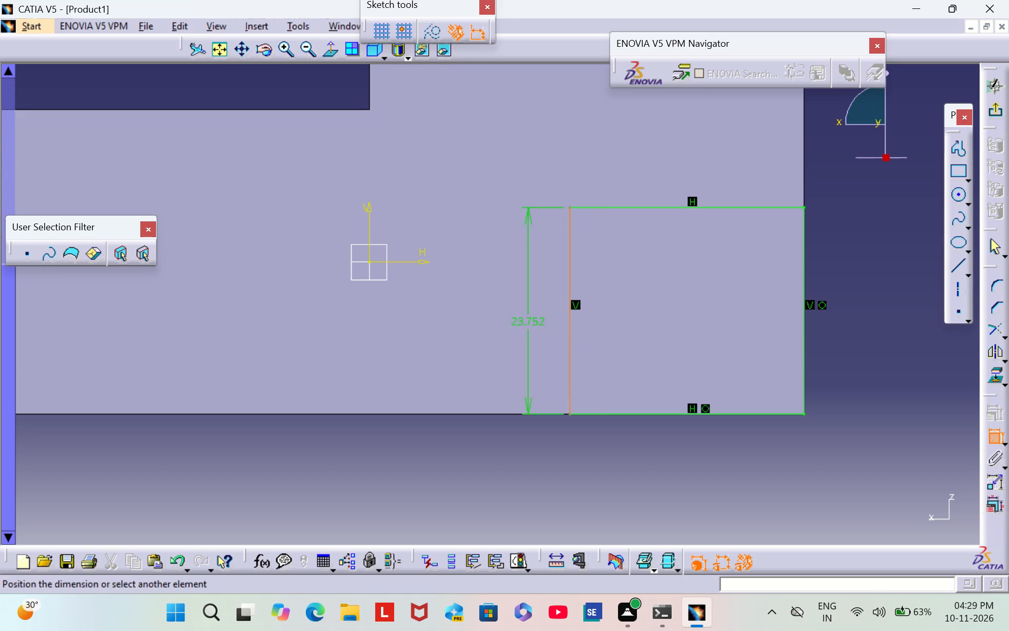
click(524, 323)
double_click(531, 319)
key(BackSpace)
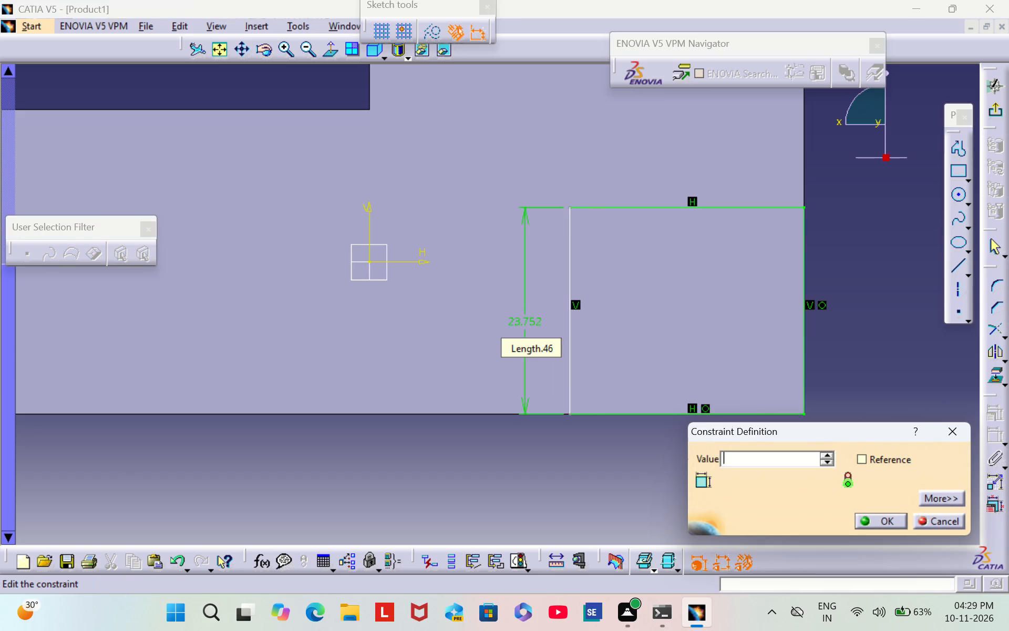
text(25)
key(BackSpace)
key(BackSpace)
key(BackSpace)
key(BackSpace)
key(5)
key(Return)
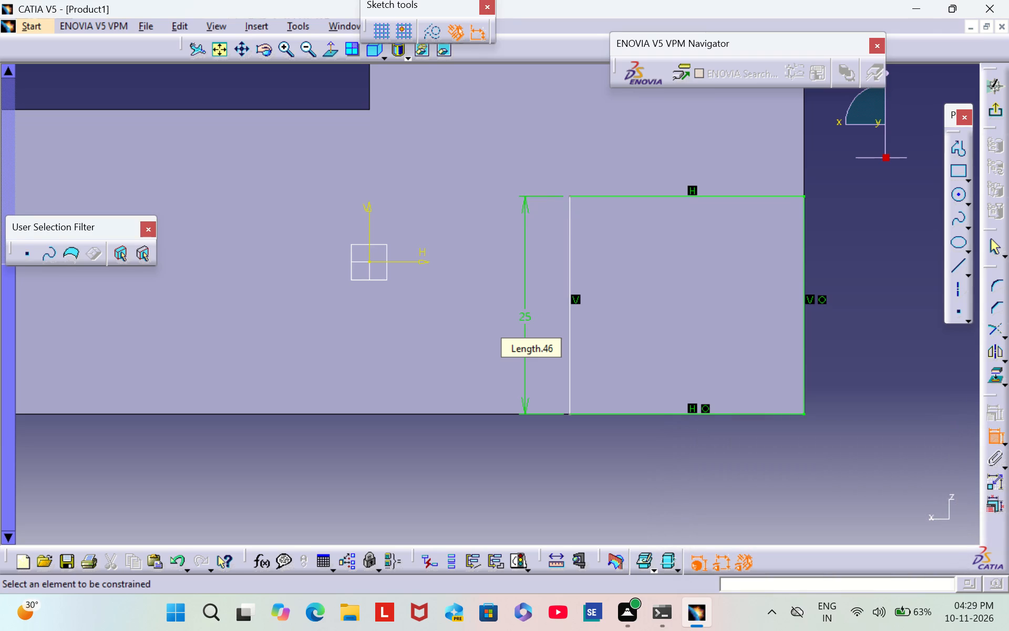
click(928, 357)
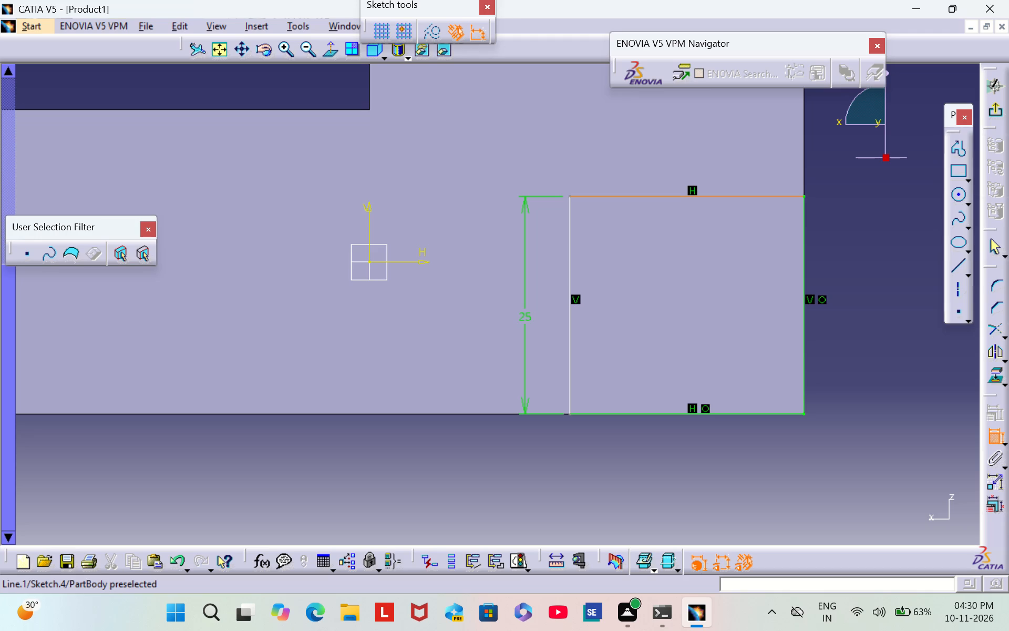
Dimension the rectangle's upper side, set its width to 25 mm, and exit the sketch.
click(626, 195)
click(682, 167)
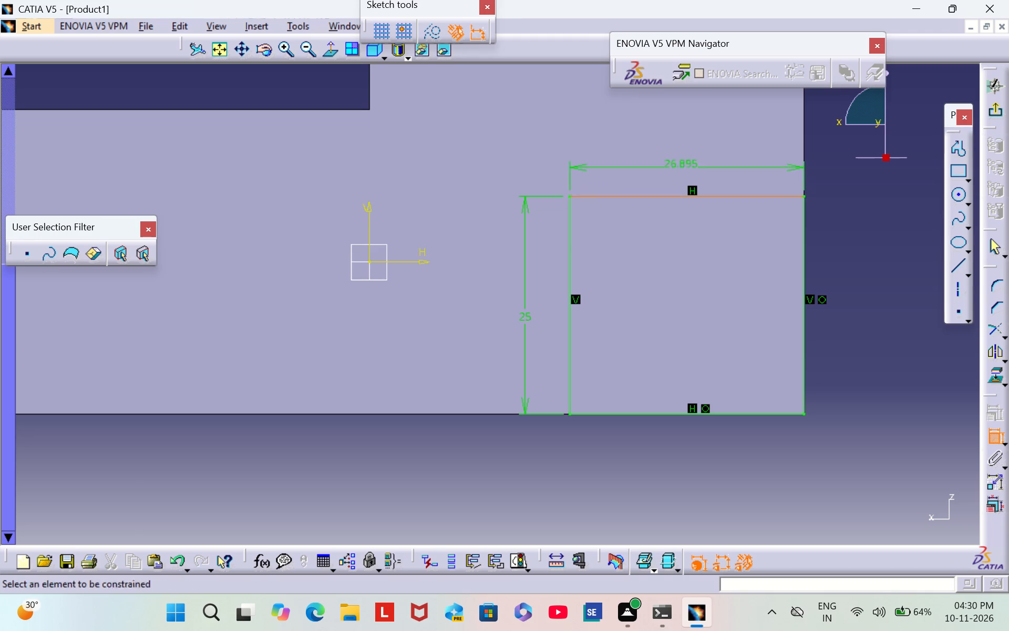
double_click(679, 162)
key(BackSpace)
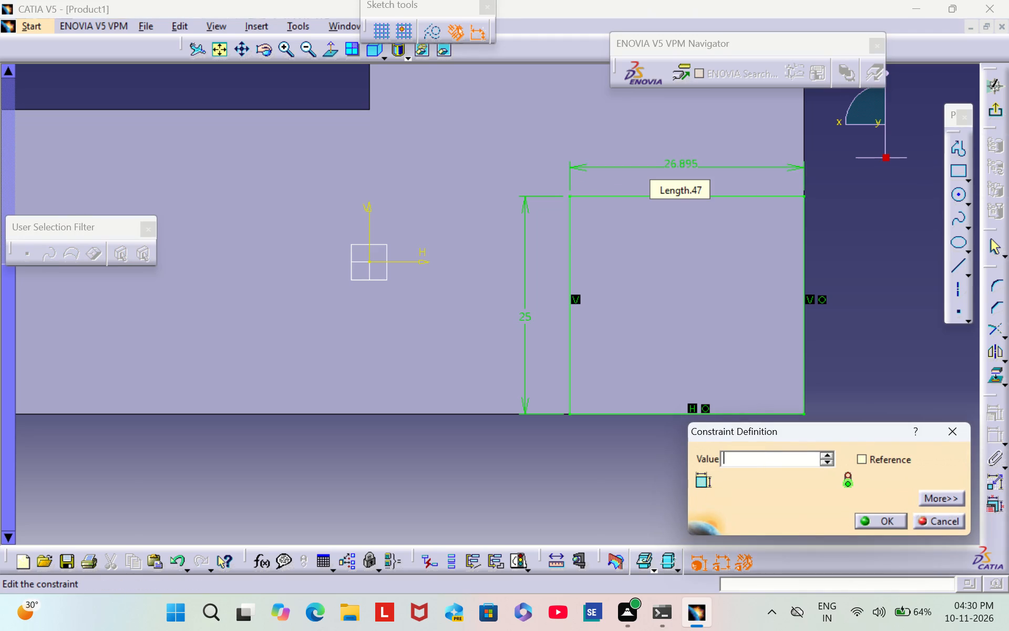
key(2)
key(5)
key(Return)
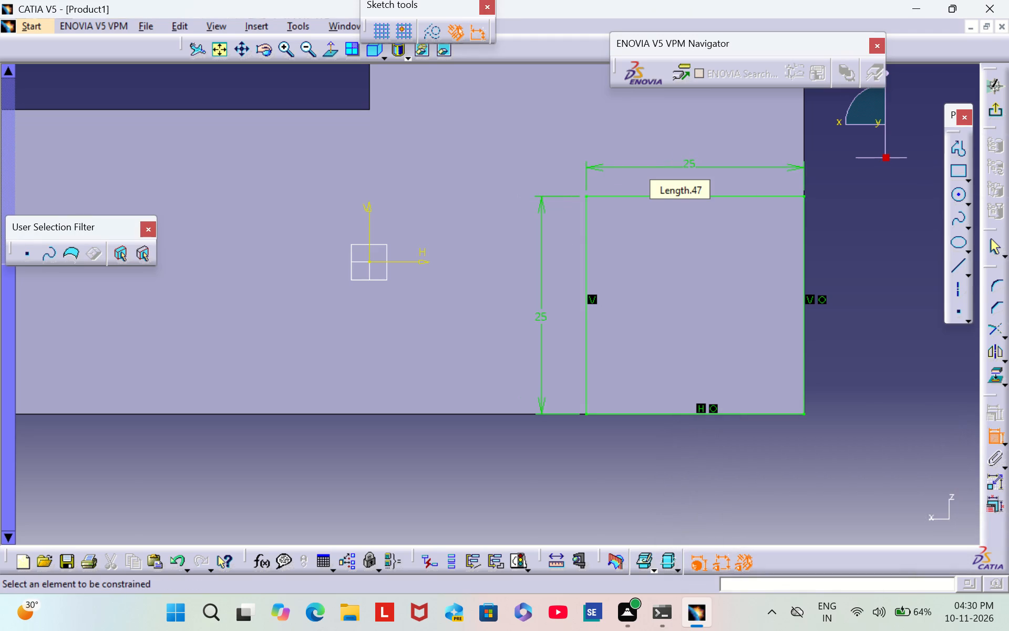
click(925, 292)
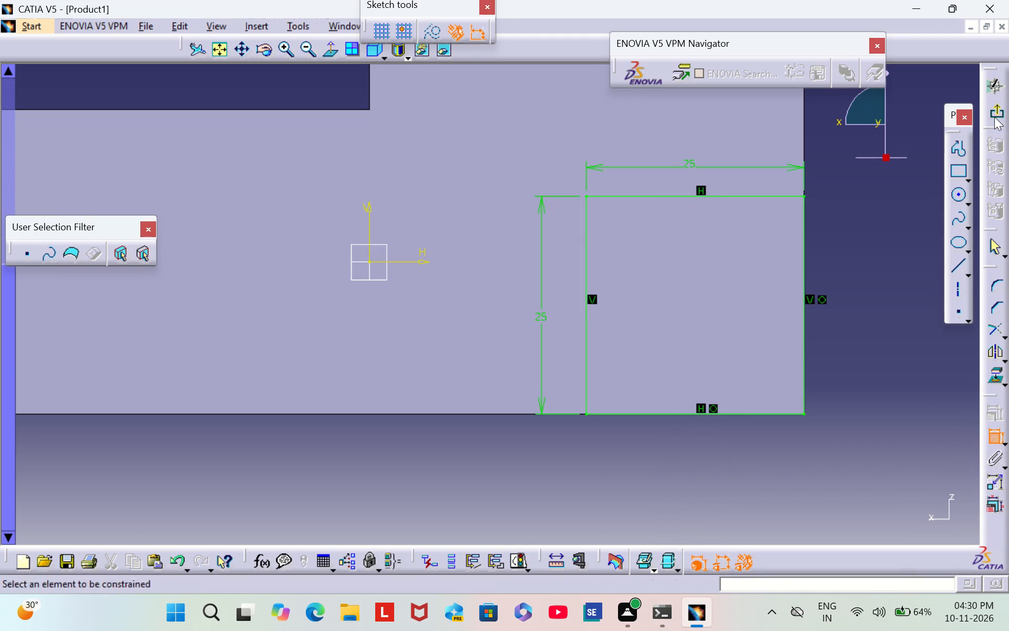
click(994, 116)
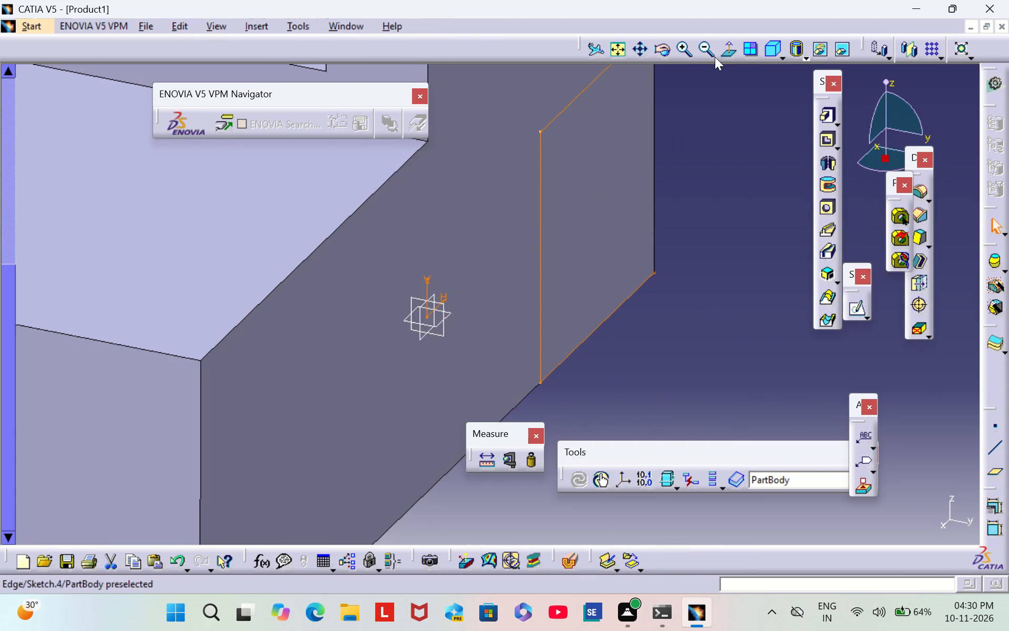
Reopen the 25 x 25 mm square sketch on the block's side face for editing.
click(708, 53)
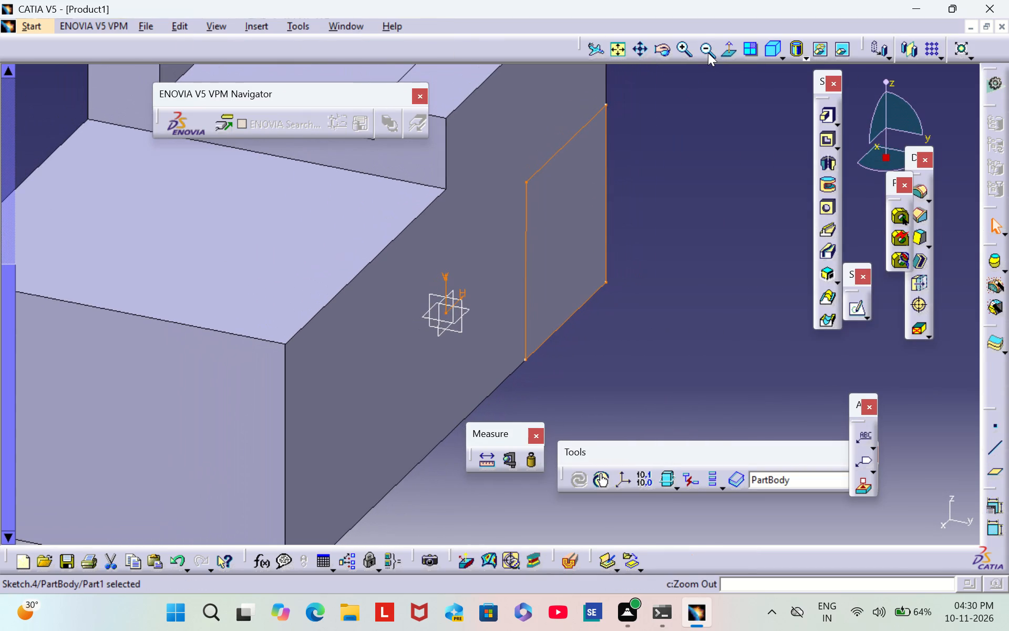
scroll(684, 168, down, 1)
middle_drag(684, 168, 708, 313)
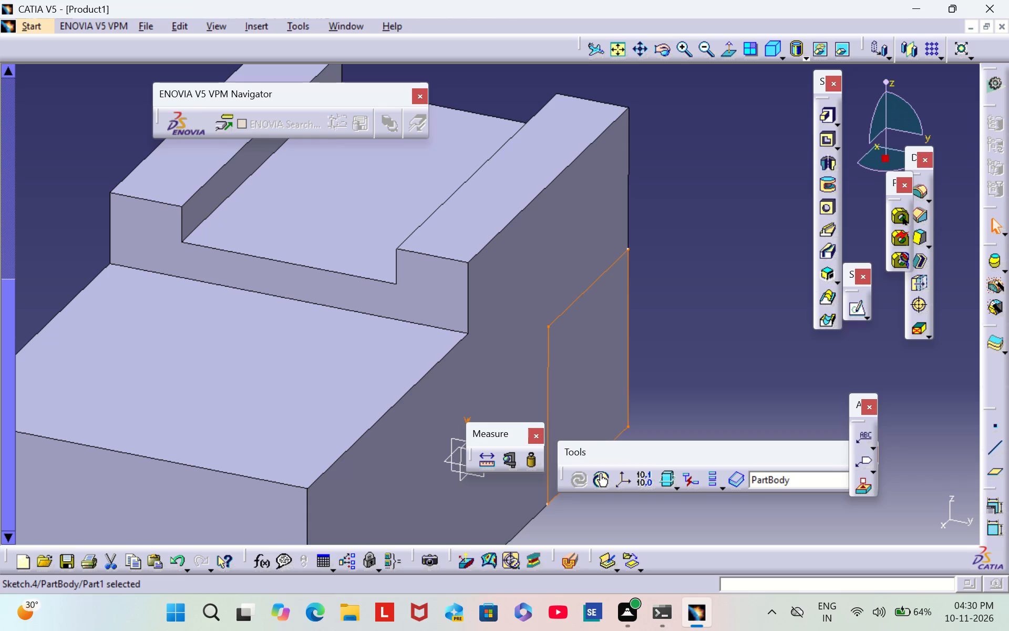
middle_drag(709, 309, 770, 280)
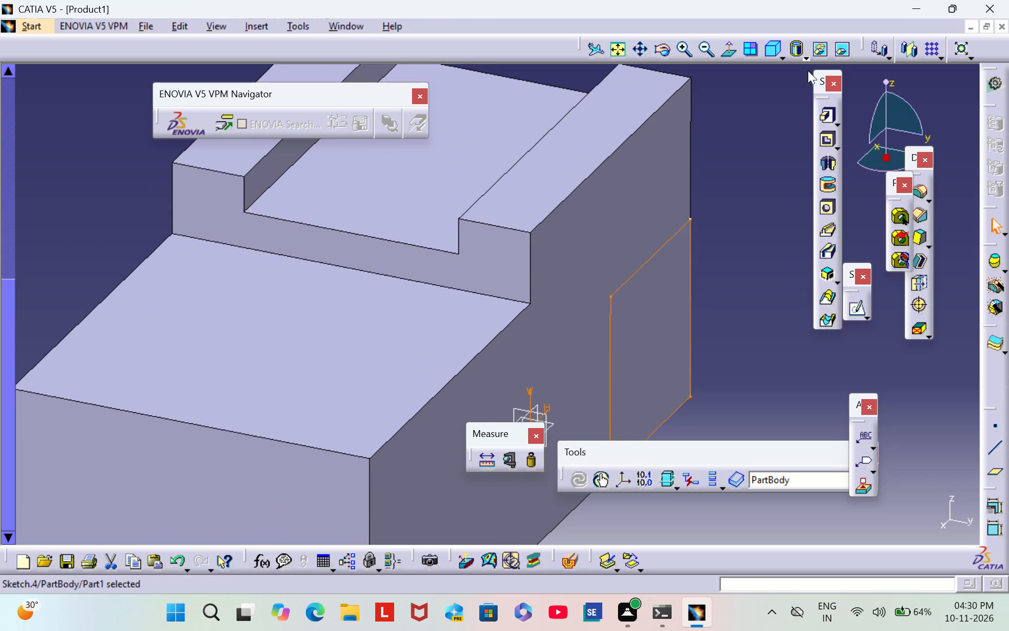
click(859, 307)
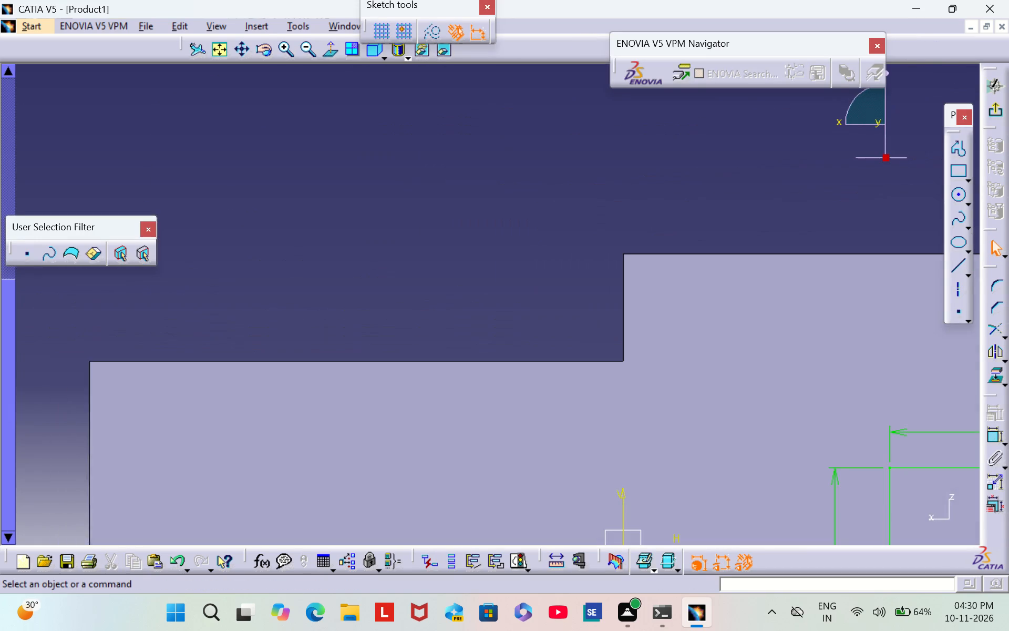
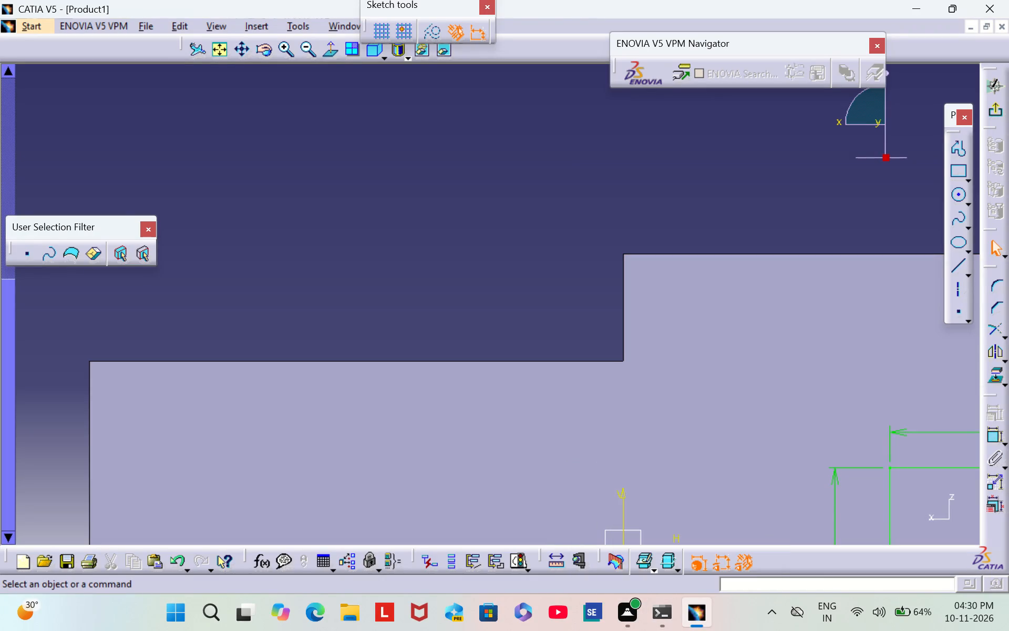
Delete the width dimension on the square's upper side.
triple_click(307, 56)
triple_click(307, 56)
triple_click(308, 56)
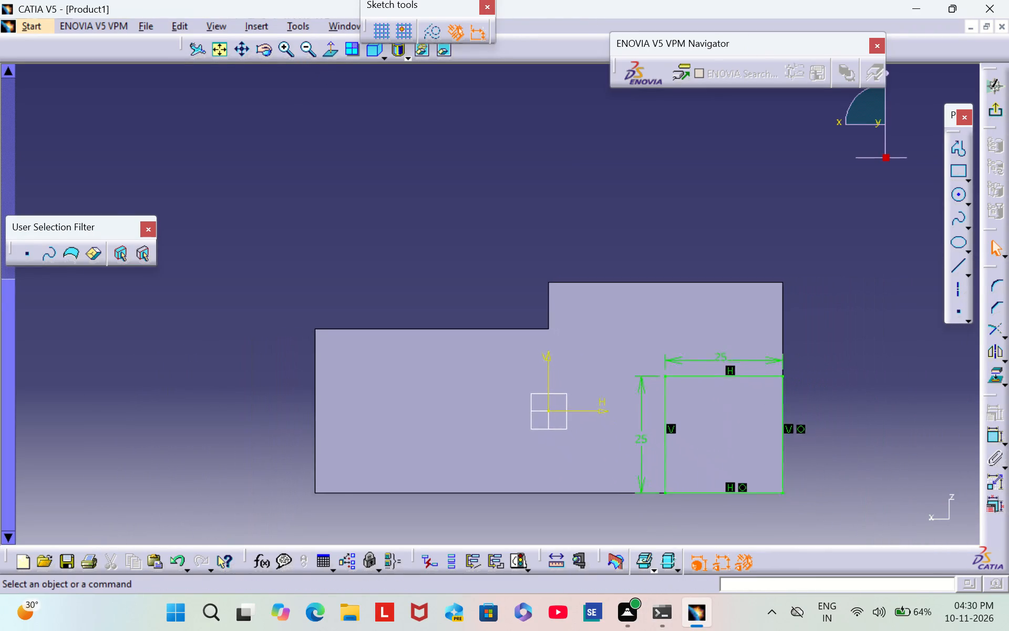
scroll(388, 154, down, 2)
middle_drag(388, 154, 521, 255)
right_drag(393, 154, 517, 187)
middle_drag(520, 255, 517, 187)
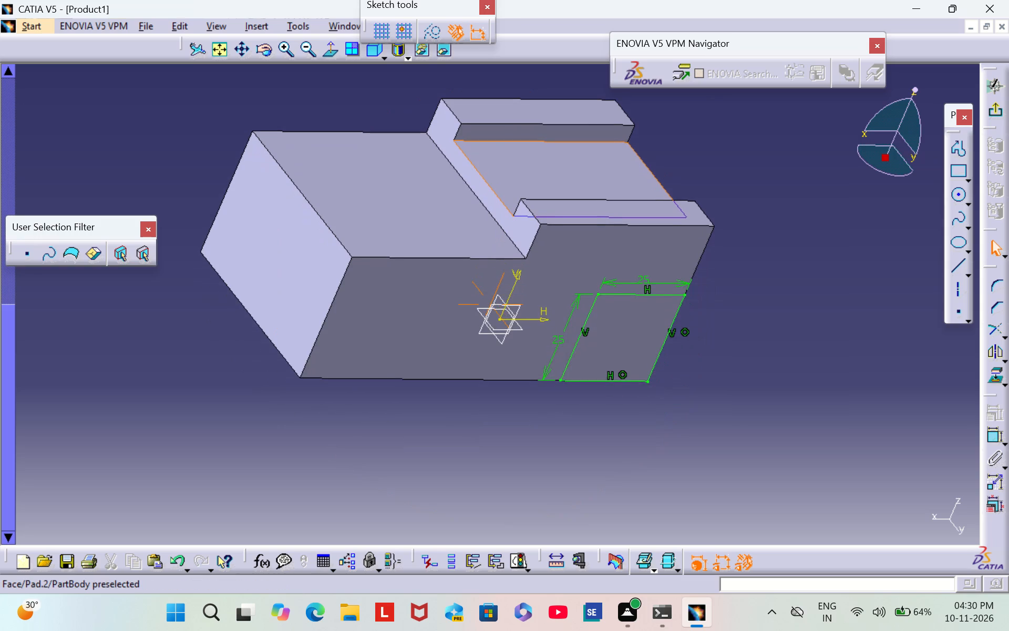
right_drag(517, 187, 535, 236)
middle_drag(517, 187, 535, 236)
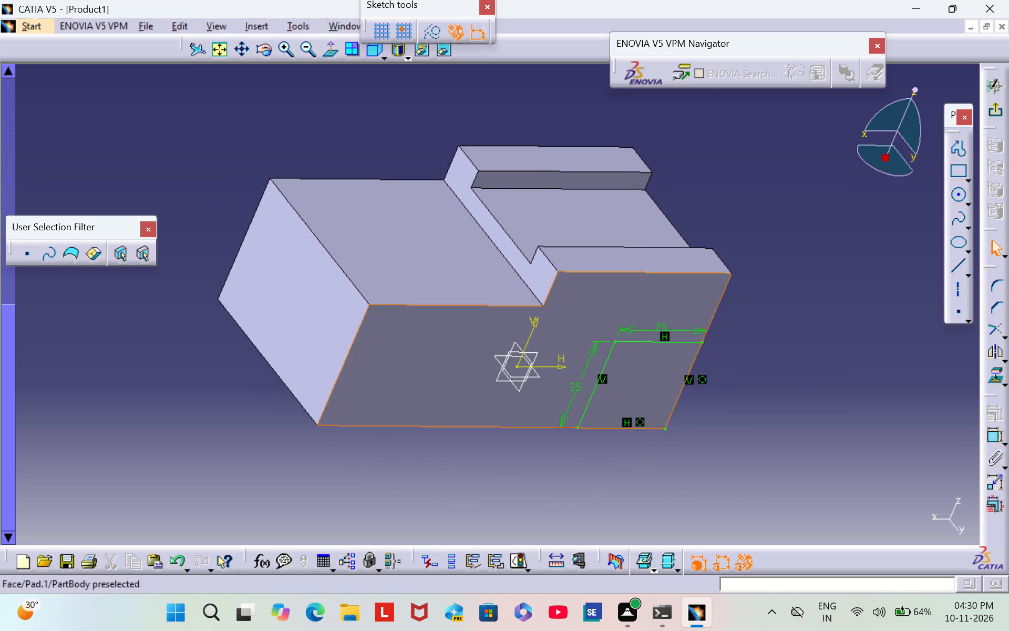
right_click(656, 327)
click(740, 545)
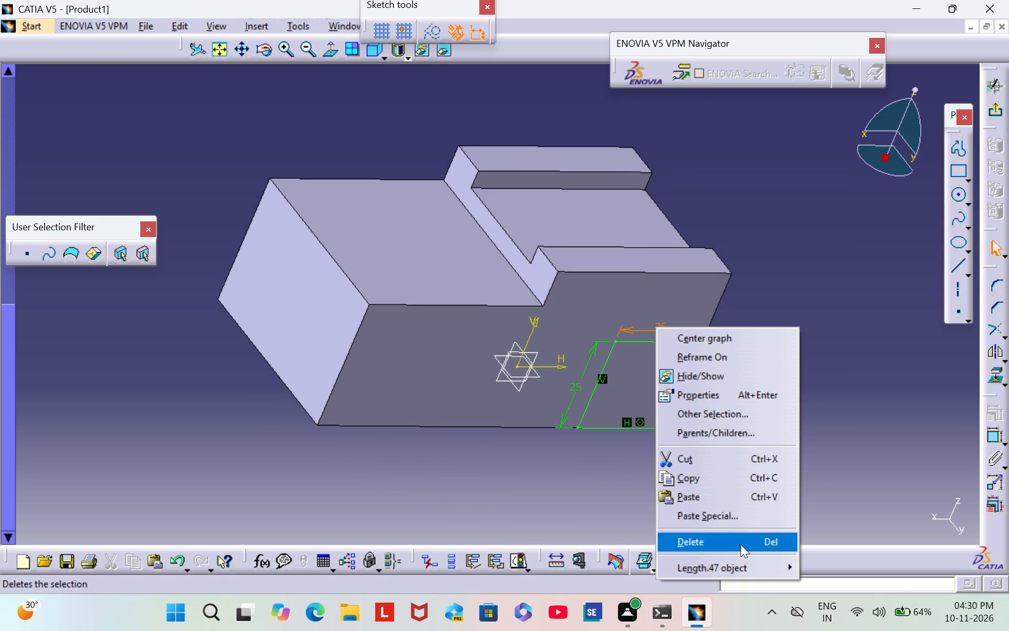
Delete the height dimension beside the square's inner vertical side.
middle_drag(810, 325, 664, 363)
scroll(810, 324, down, 1)
right_drag(810, 324, 476, 202)
middle_drag(639, 339, 583, 292)
middle_drag(572, 285, 476, 202)
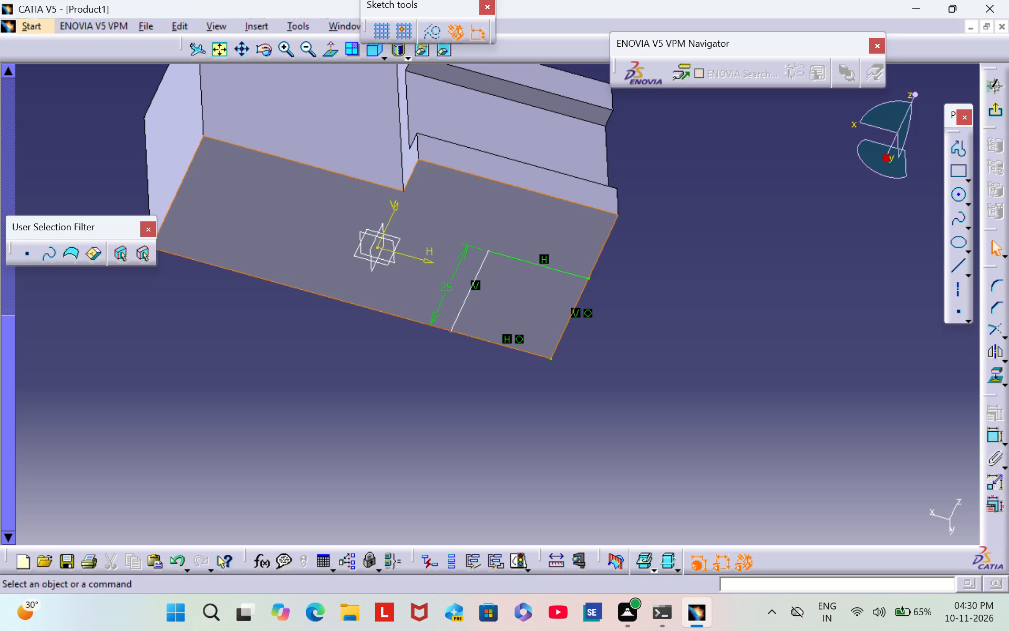
right_click(446, 283)
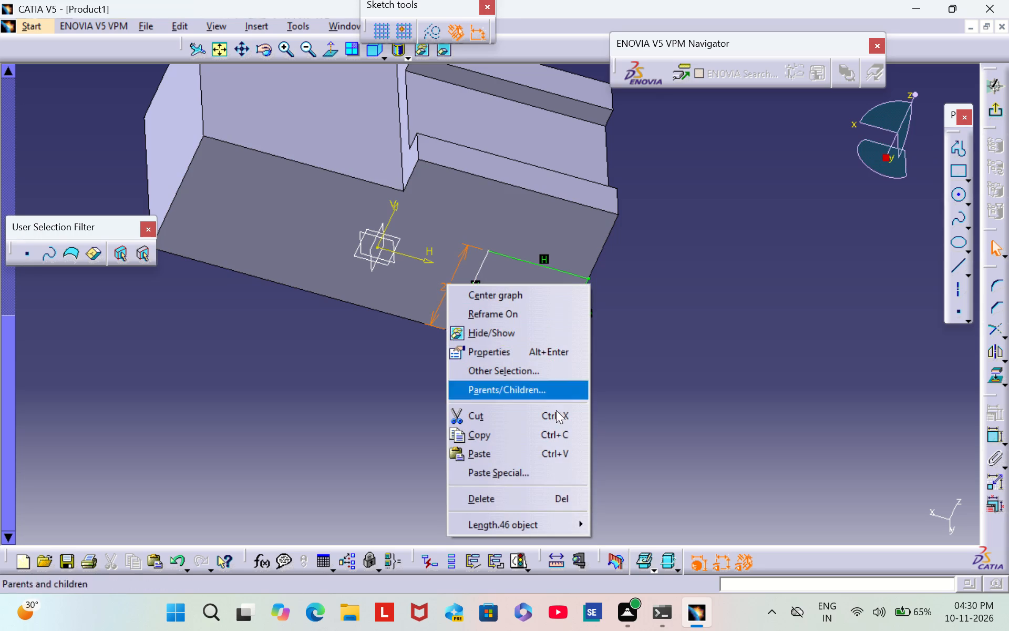
click(564, 497)
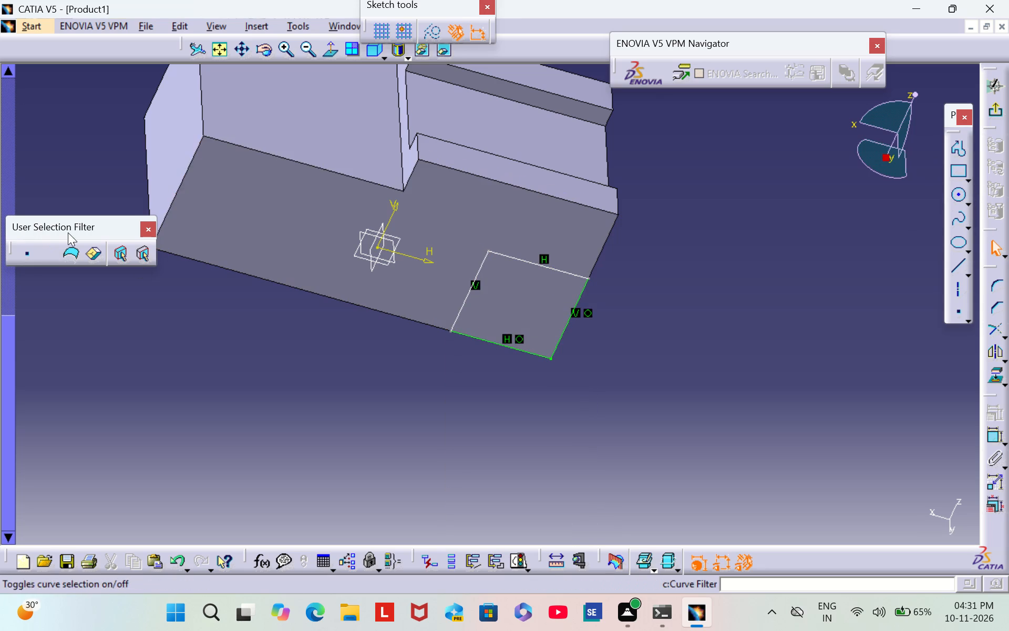
Dimension the vertical distance between the top edge of the block's side face and the square's upper side, placing it outside the block.
double_click(996, 431)
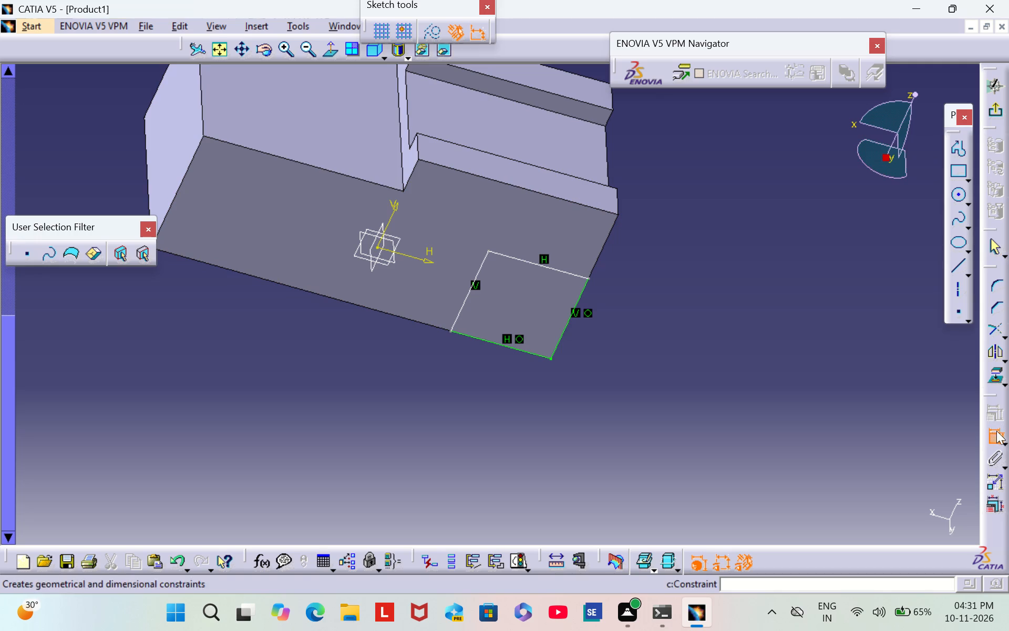
click(589, 205)
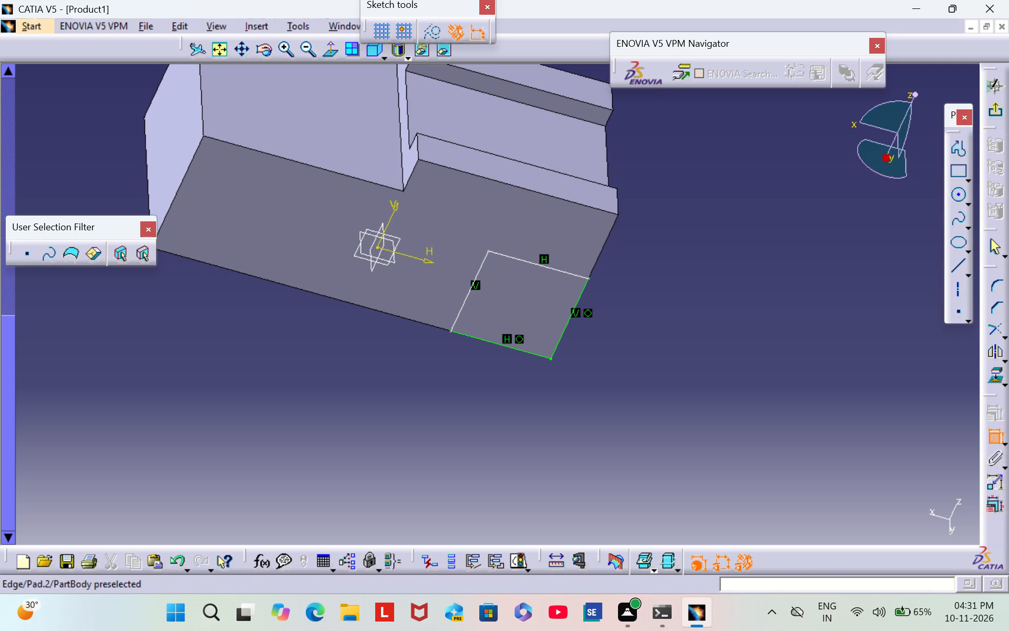
click(562, 268)
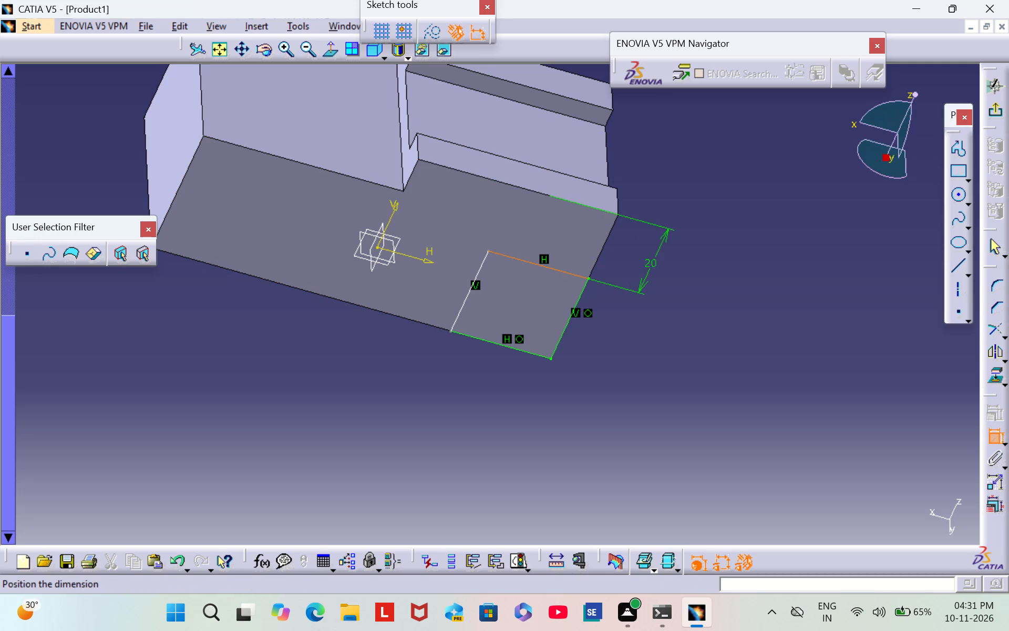
click(651, 267)
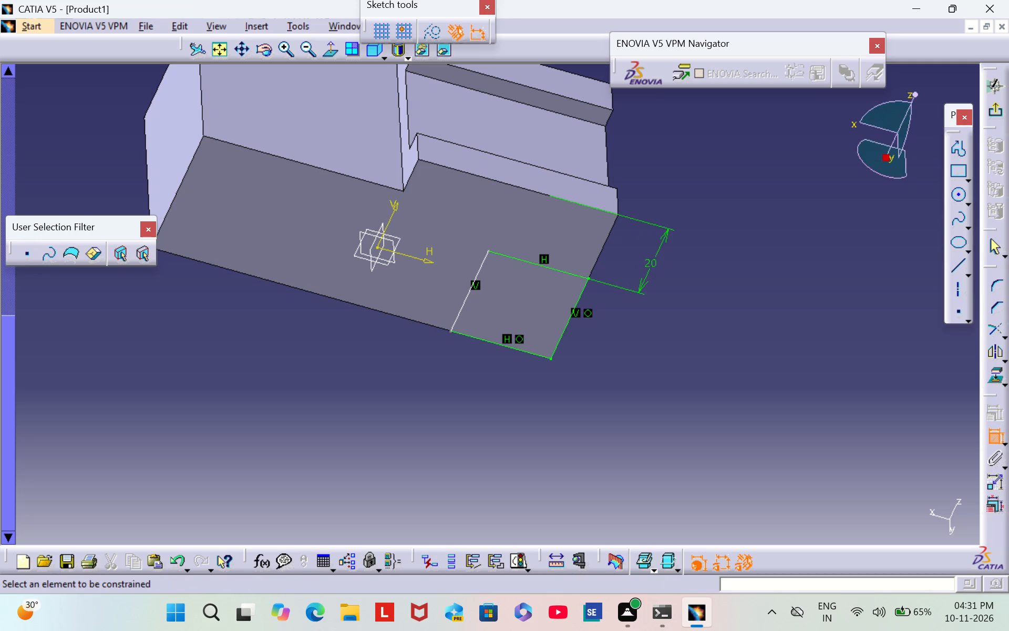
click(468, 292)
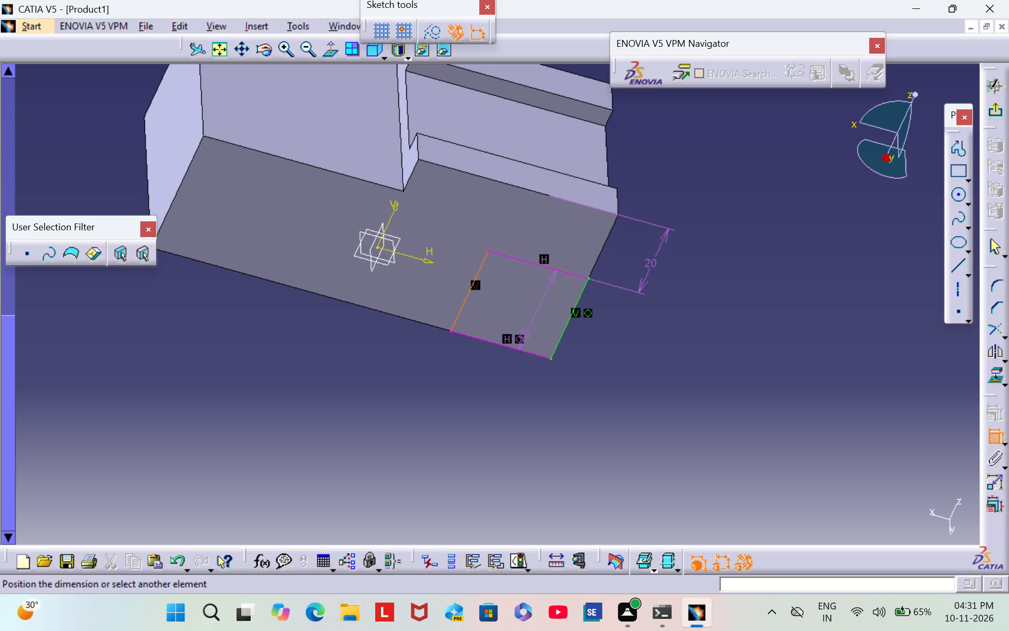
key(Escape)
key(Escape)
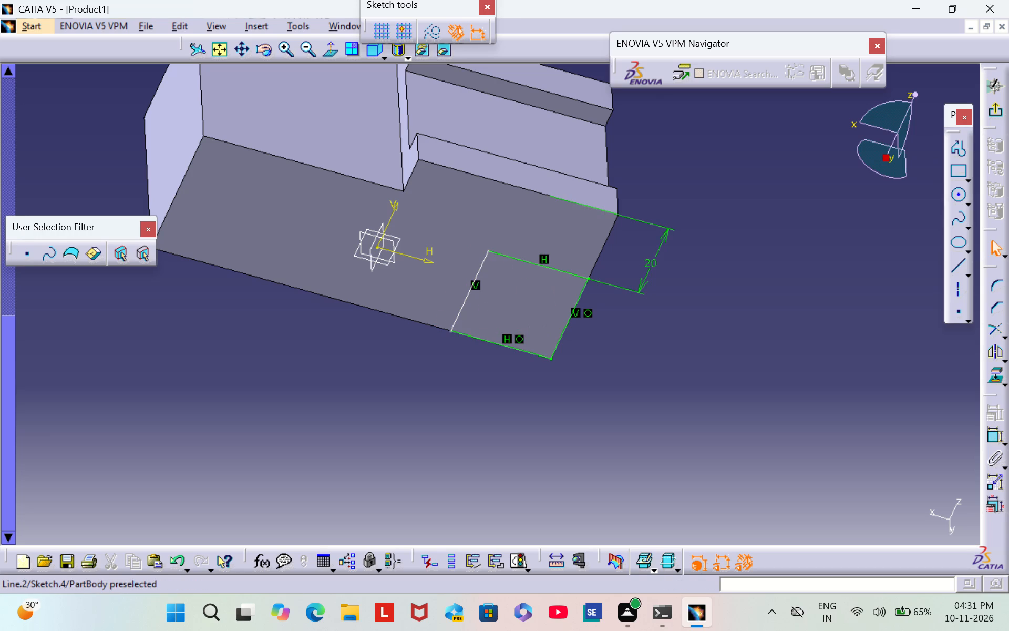
Exit the square's sketch and return to the 3D part.
scroll(479, 419, down, 1)
middle_drag(479, 419, 475, 310)
right_drag(480, 419, 475, 310)
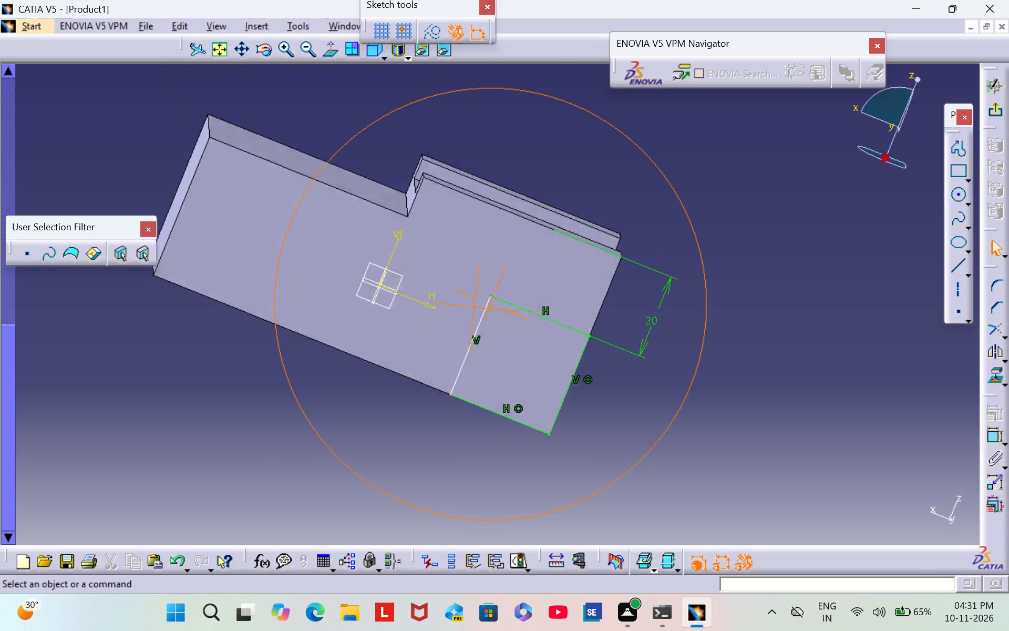
right_drag(475, 310, 470, 323)
middle_drag(475, 310, 469, 324)
scroll(150, 143, down, 2)
middle_drag(150, 143, 178, 184)
right_drag(153, 141, 178, 184)
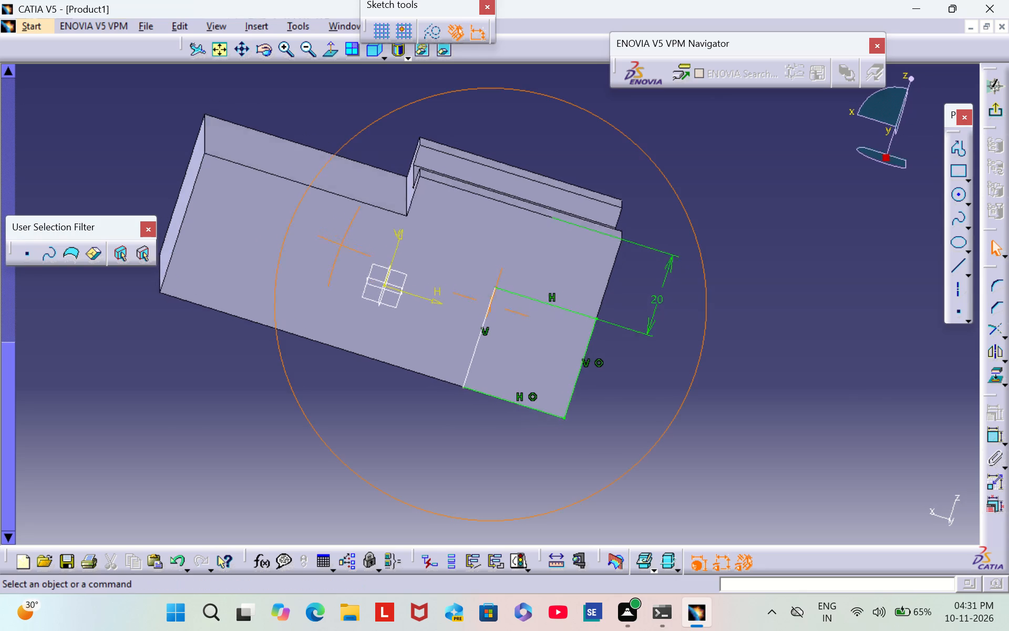
middle_drag(178, 184, 433, 377)
right_drag(178, 184, 433, 377)
click(610, 290)
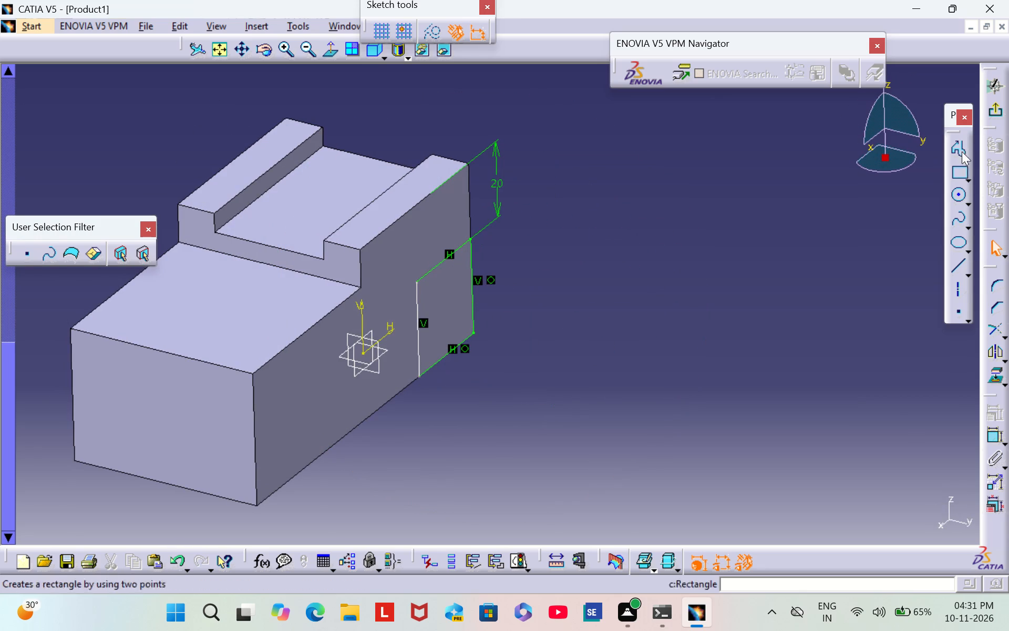
click(1001, 107)
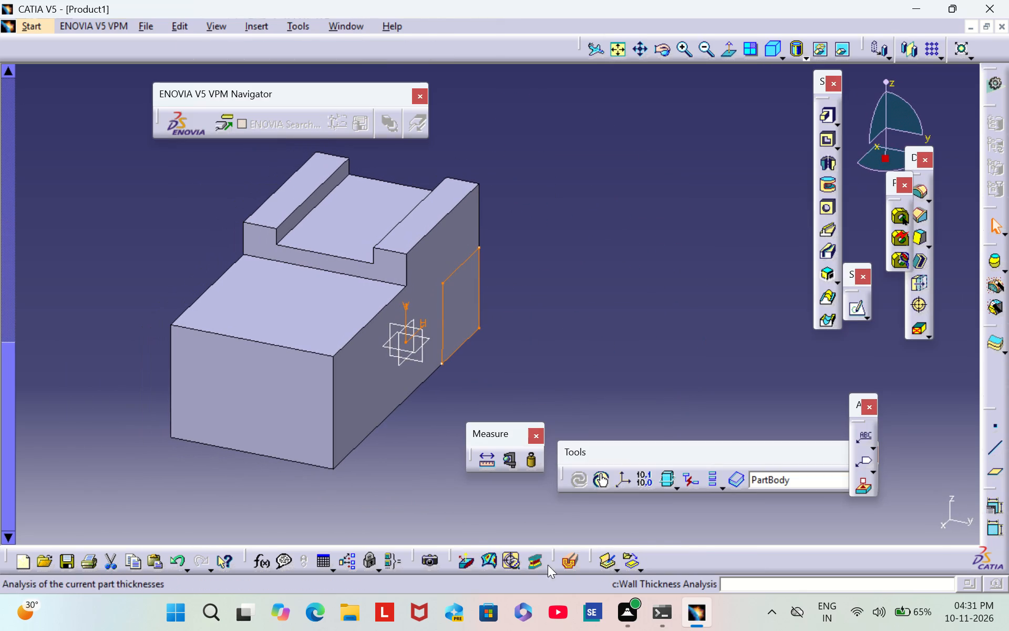
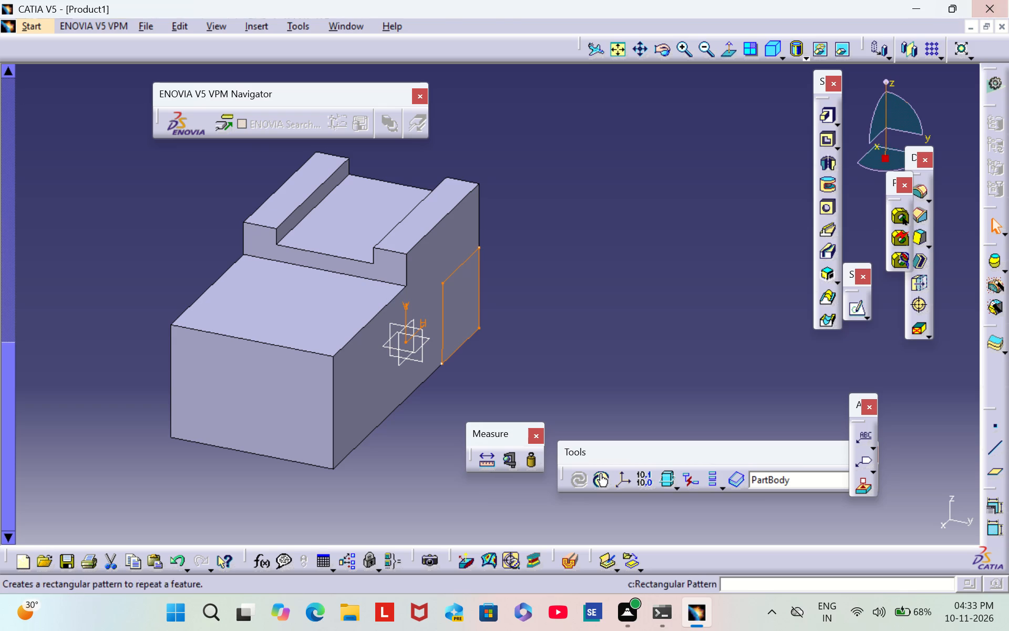
Cut a pocket 50 mm deep through the block from the square sketch on its side face.
click(827, 144)
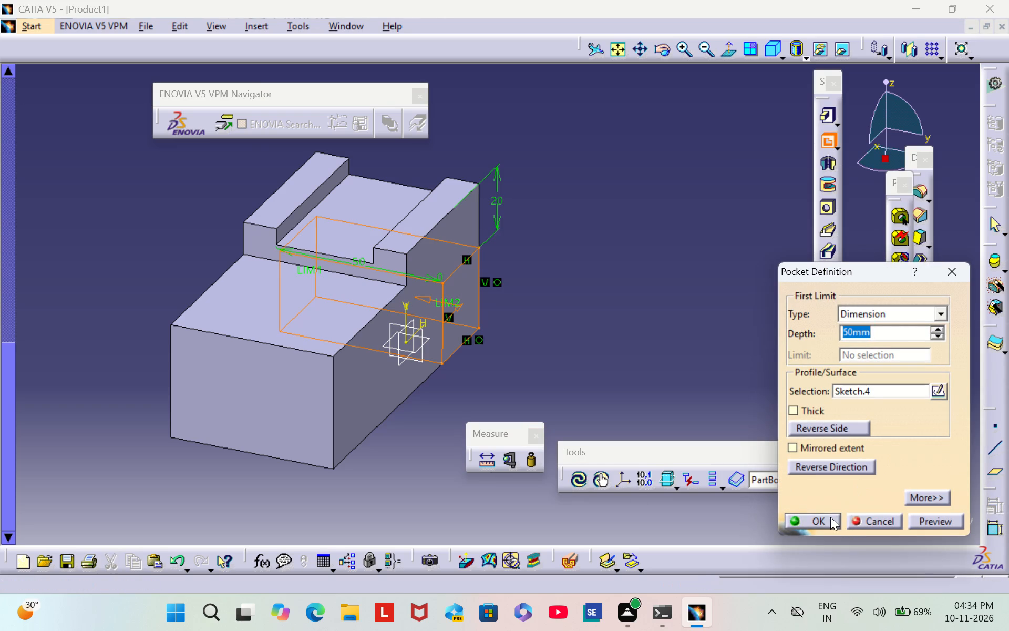
click(815, 504)
click(815, 520)
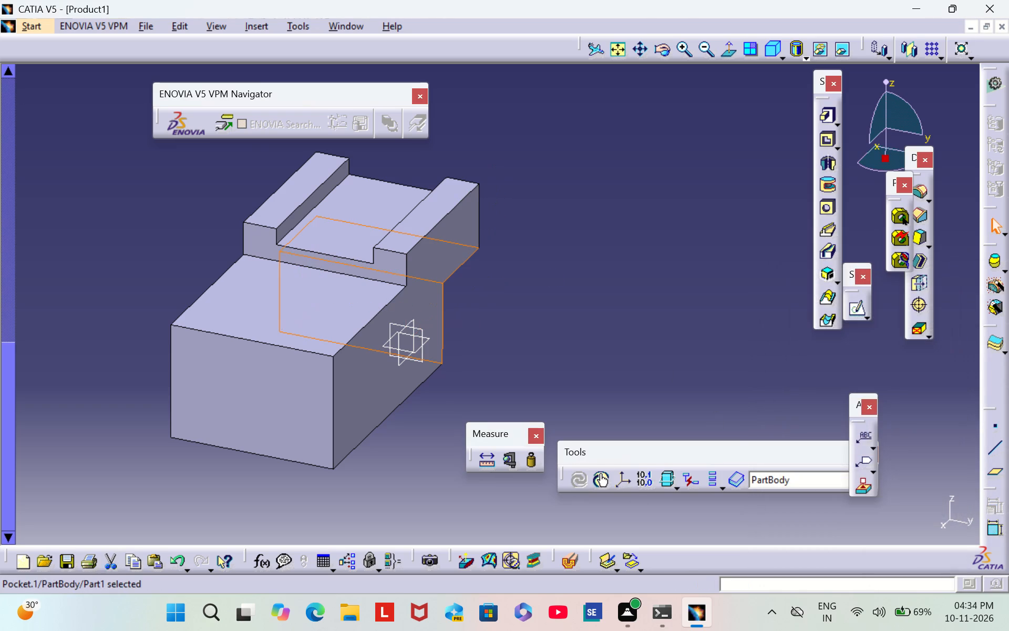
click(553, 278)
Start a sketch on the block's plain end face, at the end away from the raised pad.
scroll(601, 307, down, 2)
middle_drag(601, 307, 516, 368)
right_drag(601, 307, 488, 369)
middle_drag(512, 369, 488, 369)
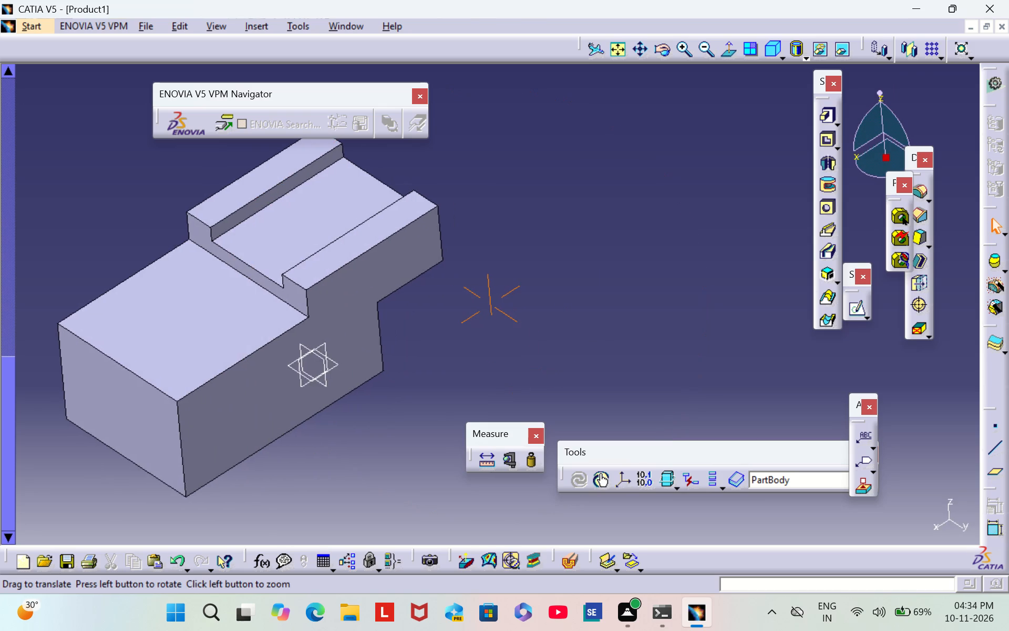
right_drag(488, 369, 653, 338)
middle_drag(488, 369, 653, 338)
middle_click(653, 338)
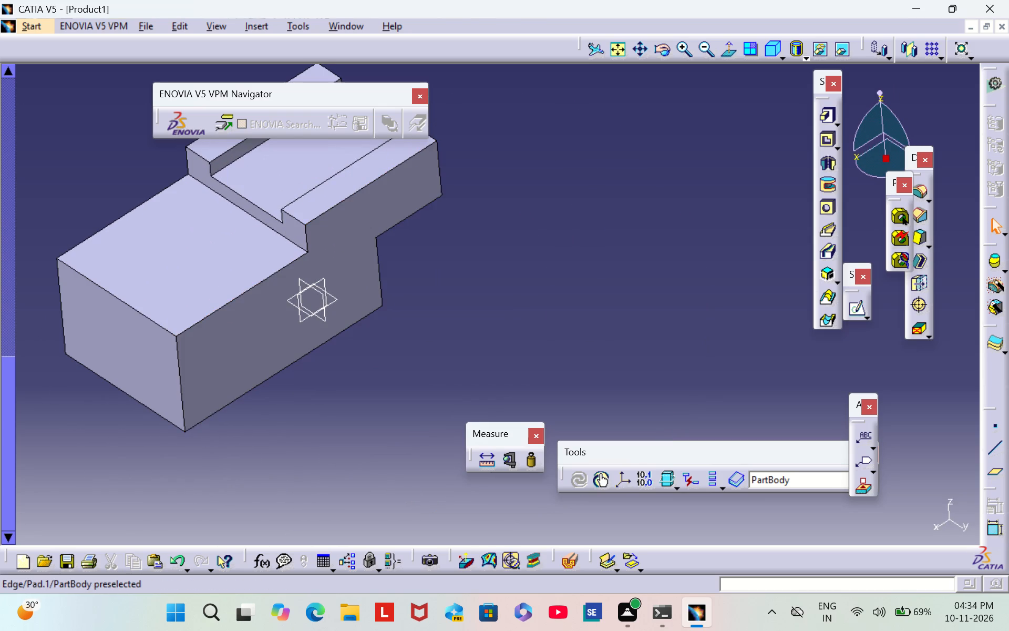
scroll(531, 288, down, 1)
middle_drag(531, 288, 735, 282)
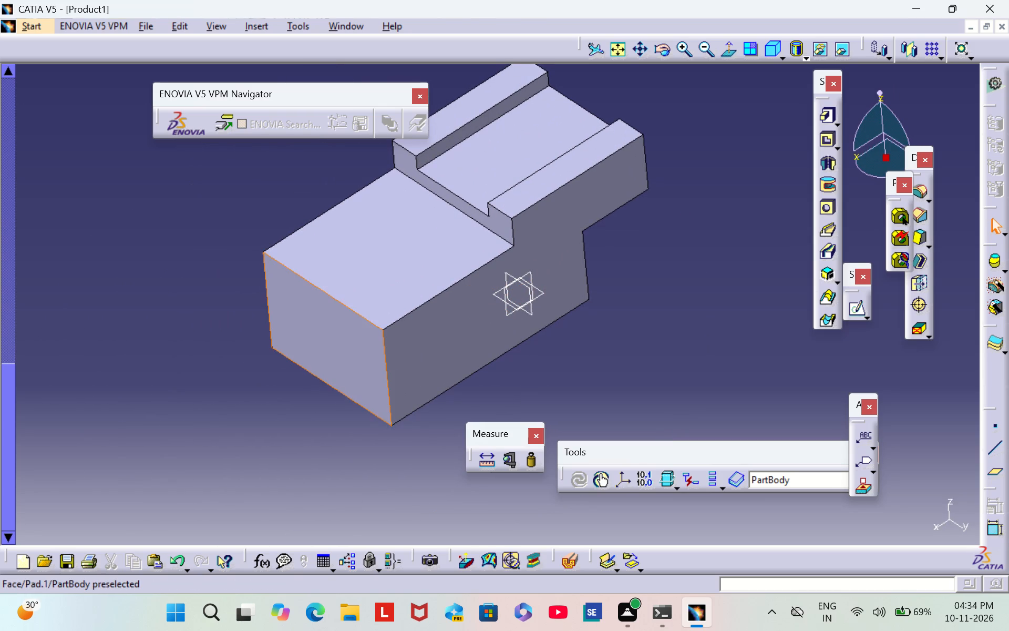
click(330, 351)
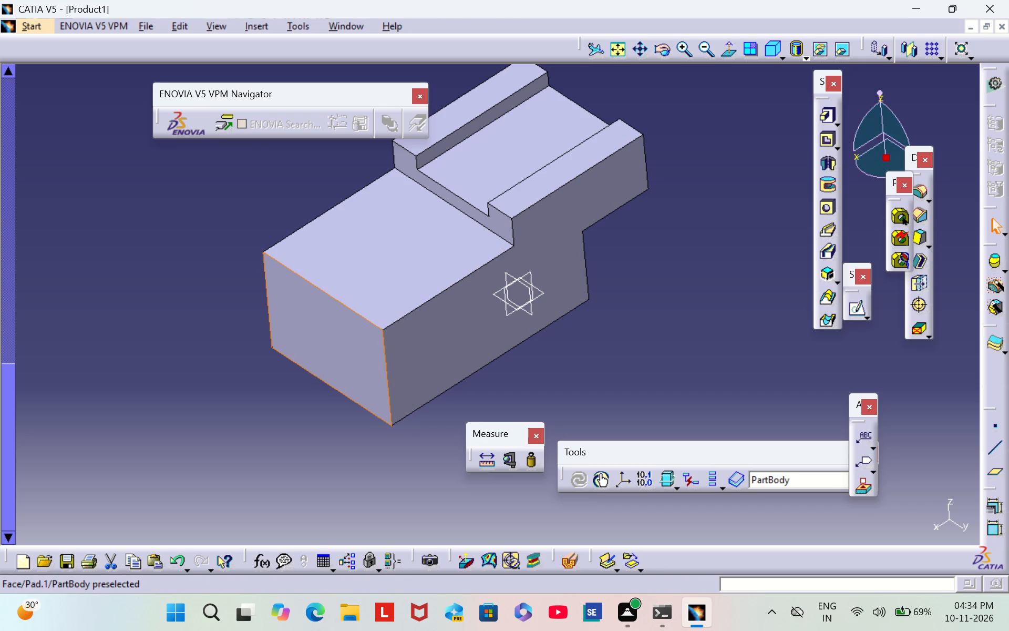
click(860, 307)
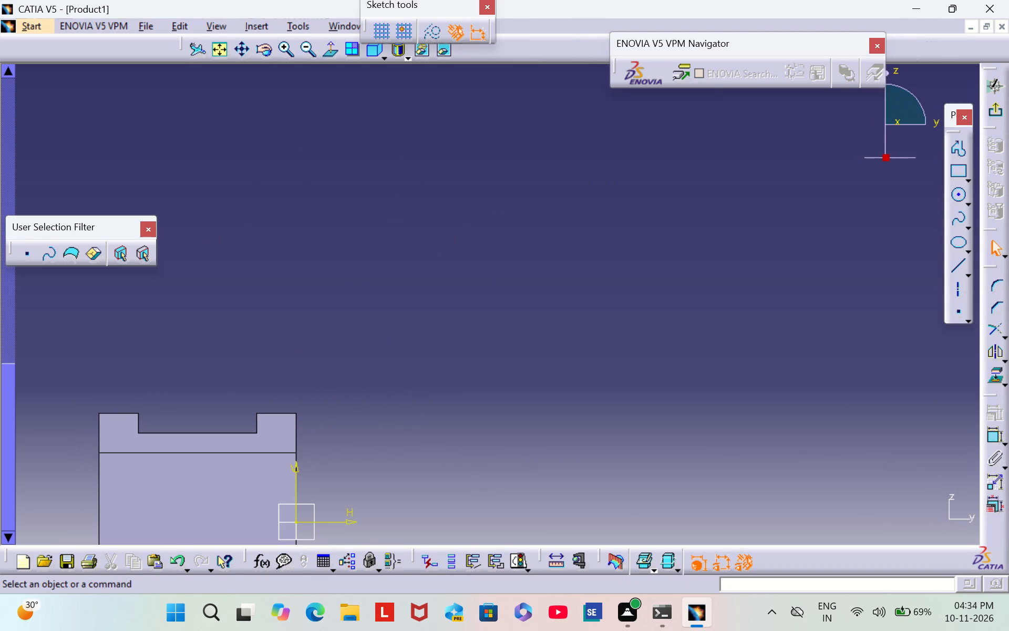
Project the bottom edge of the block's end face into the sketch.
click(221, 54)
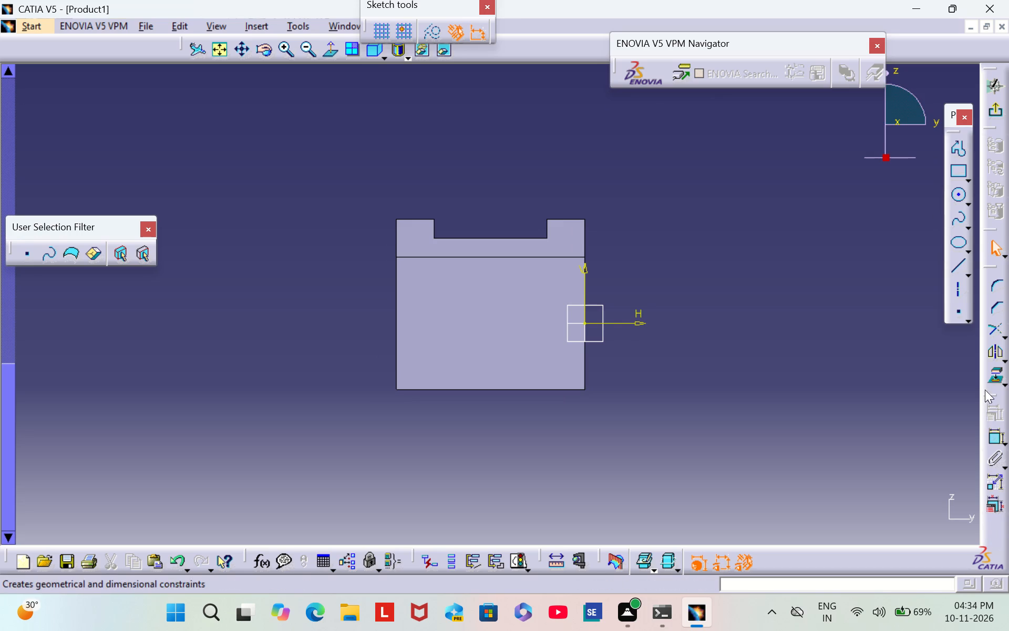
click(992, 374)
click(457, 392)
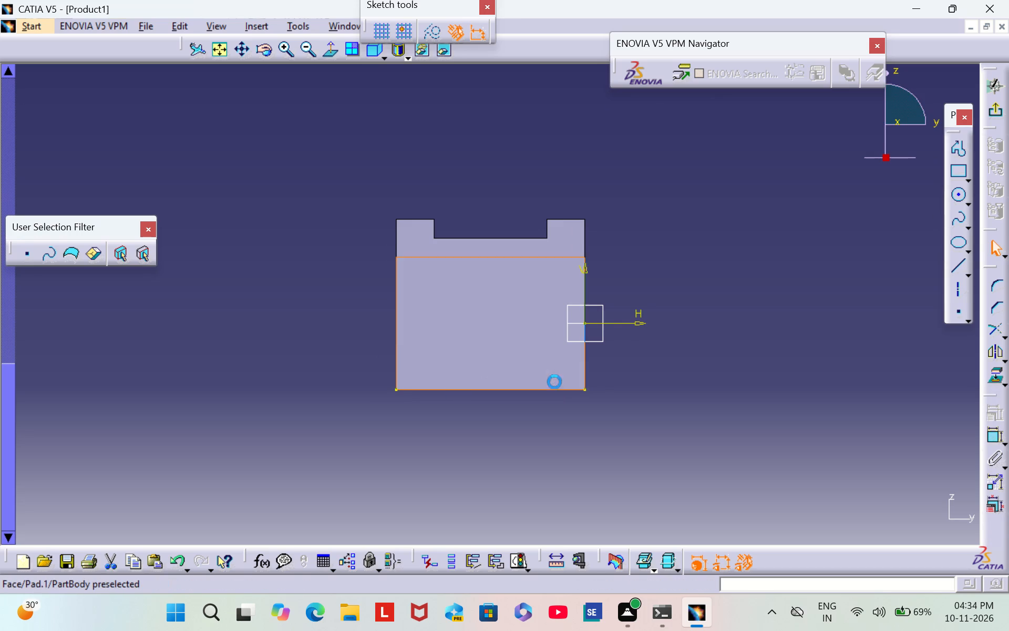
click(801, 357)
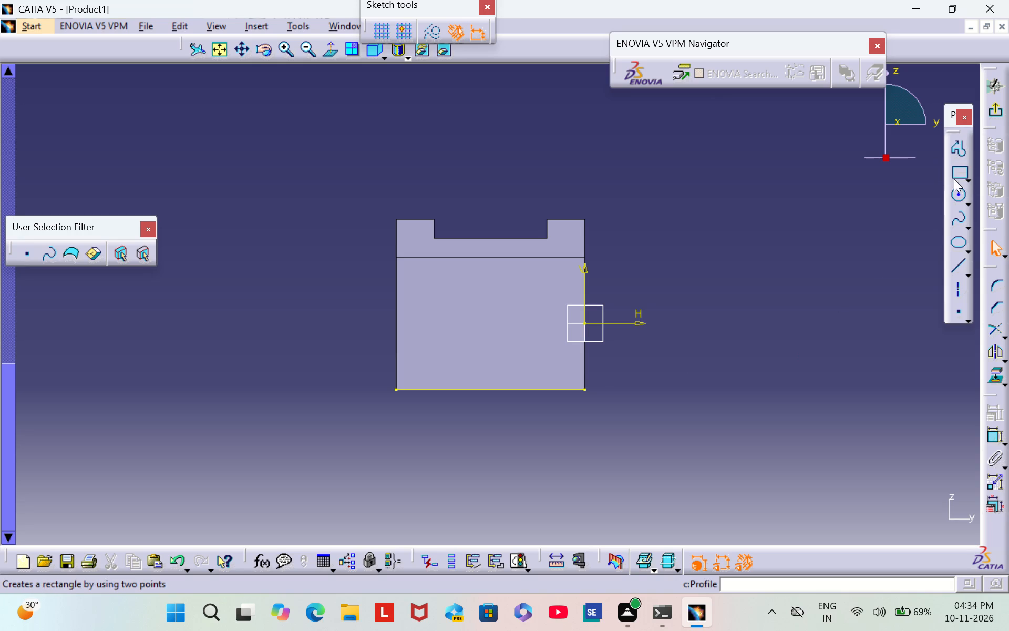
Draw a three-sided profile standing on the projected bottom edge, about 12 mm wide and 20 mm high, ending with a slanted line below the block.
click(959, 147)
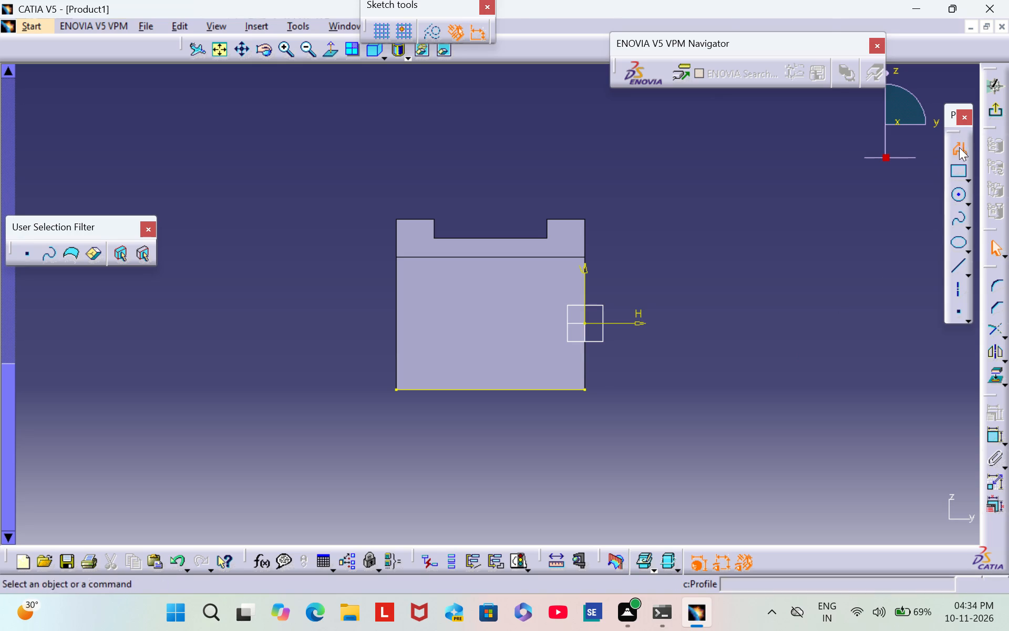
click(461, 389)
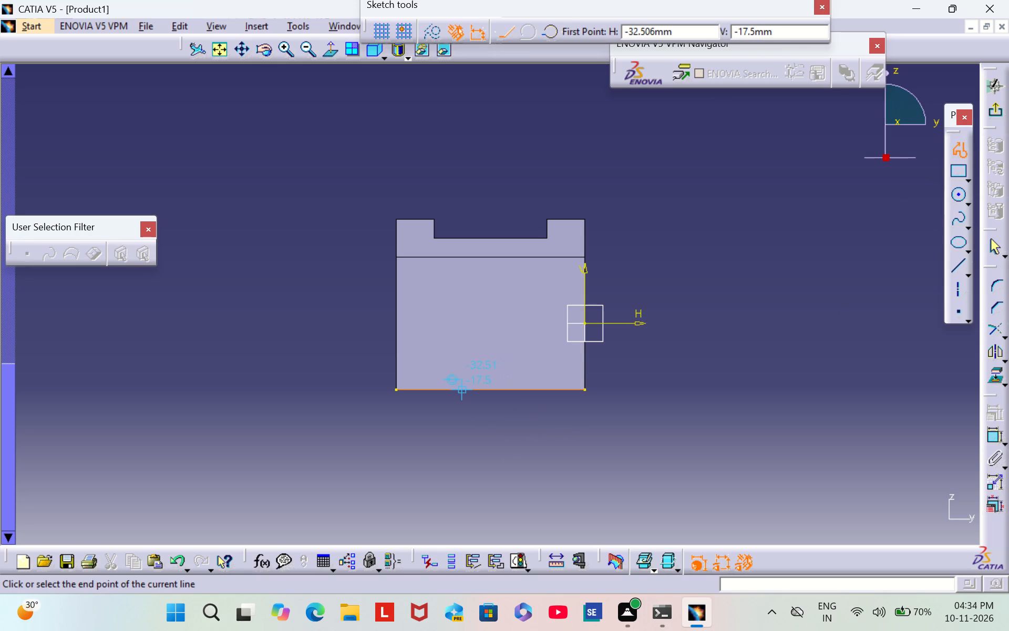
click(461, 313)
click(508, 315)
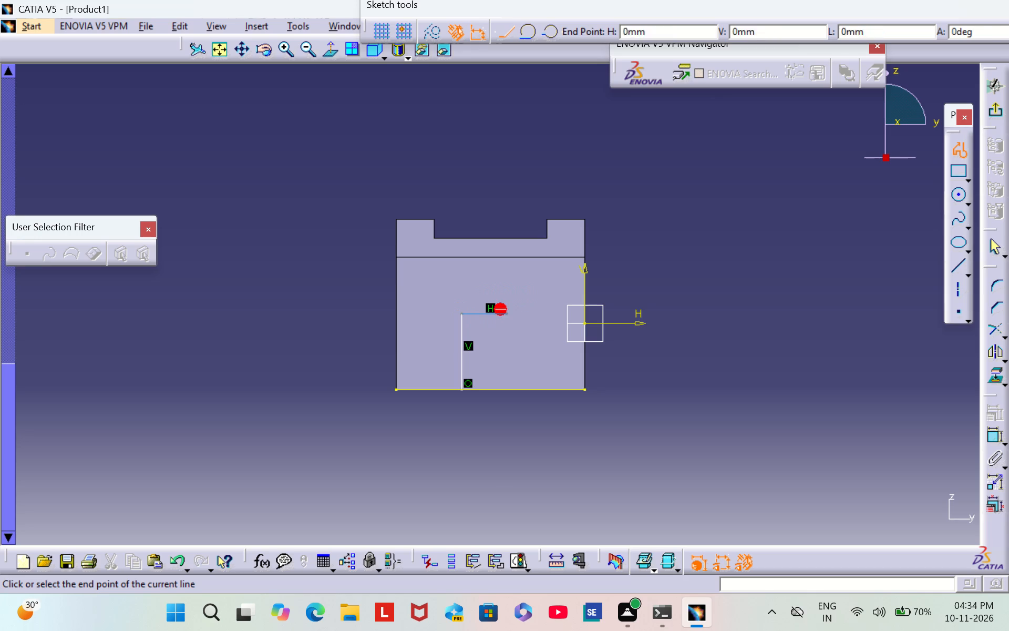
click(506, 390)
click(478, 448)
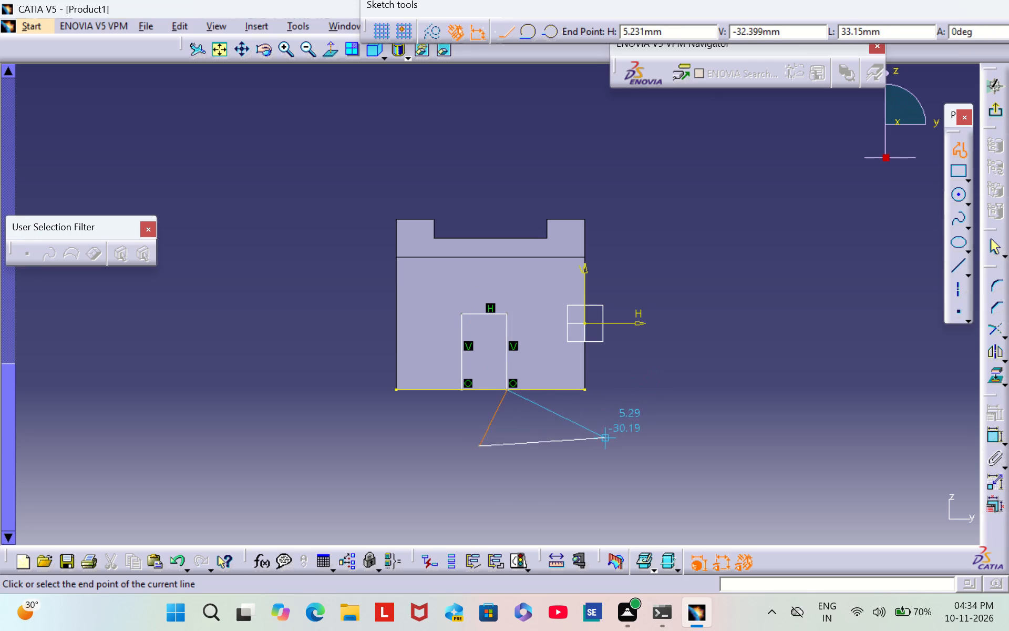
key(Escape)
key(Escape)
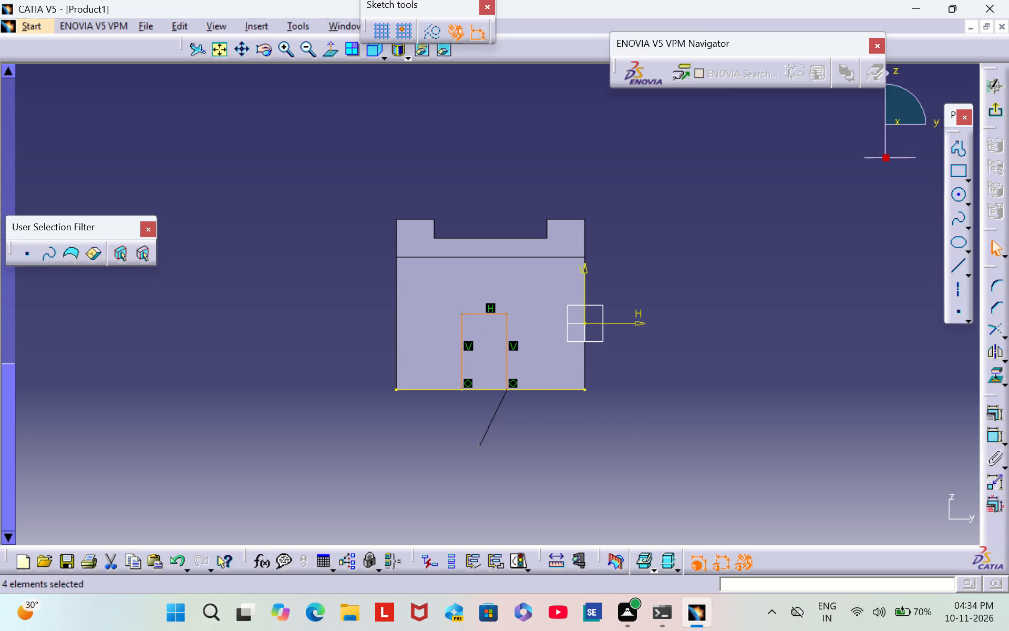
Delete the stray slanted line that hangs below the block's bottom edge.
right_click(486, 427)
key(Escape)
key(Escape)
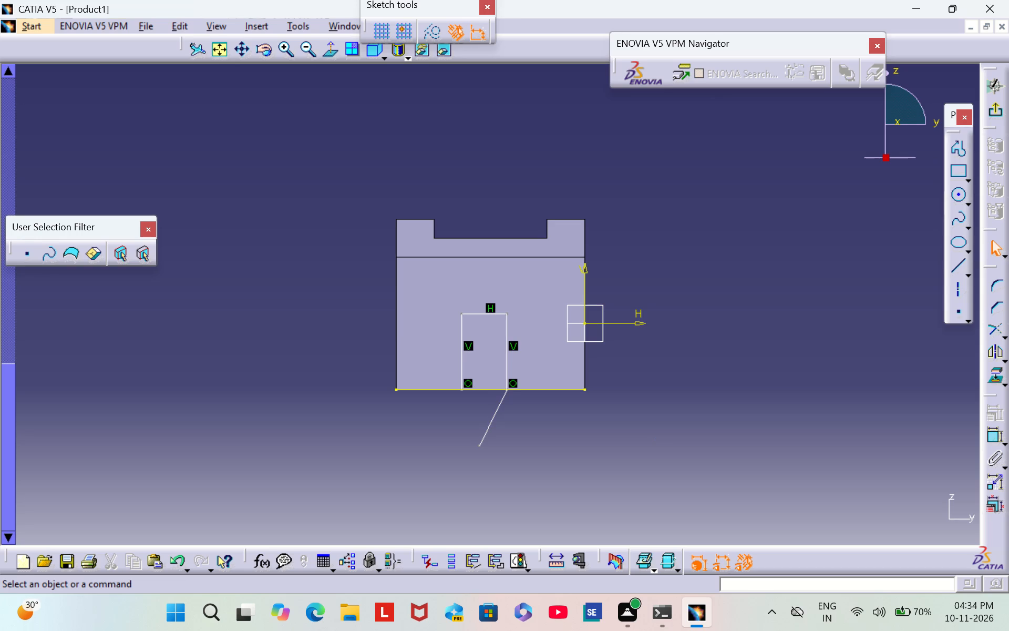
right_click(492, 418)
click(560, 375)
Dimension the profile's height along the vertical side farther from the sketch origin and set it to 35 mm.
triple_click(282, 49)
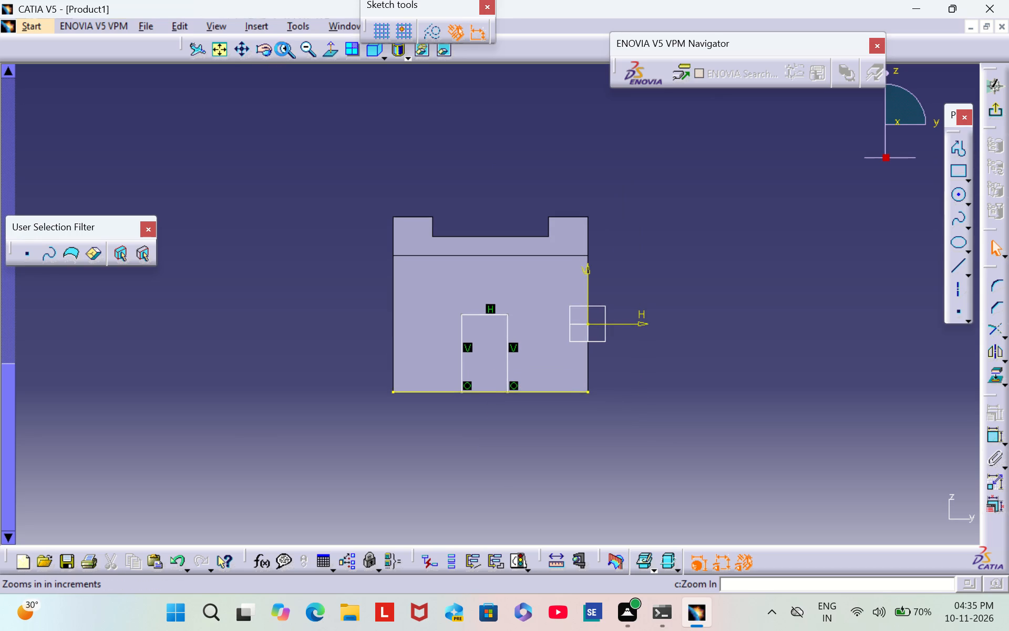
triple_click(282, 49)
middle_drag(838, 450, 836, 369)
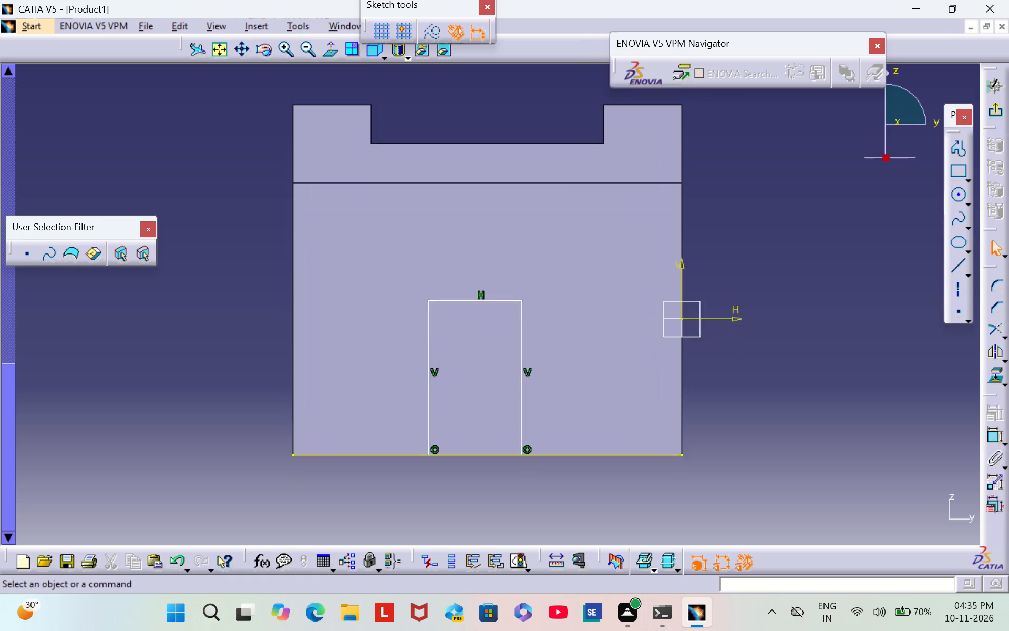
middle_drag(836, 369, 836, 357)
click(996, 439)
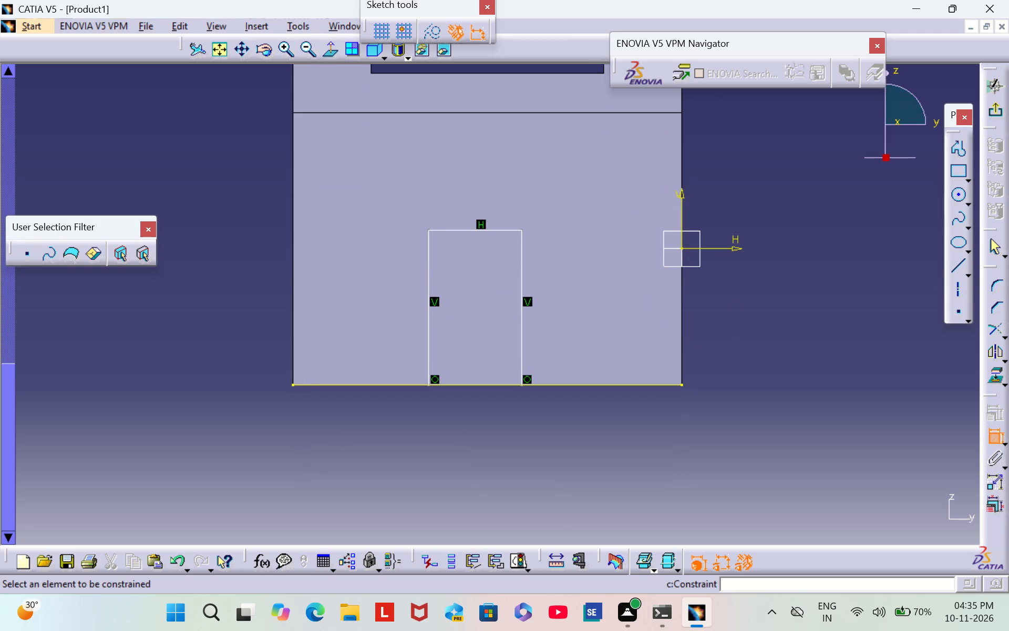
click(427, 342)
click(377, 316)
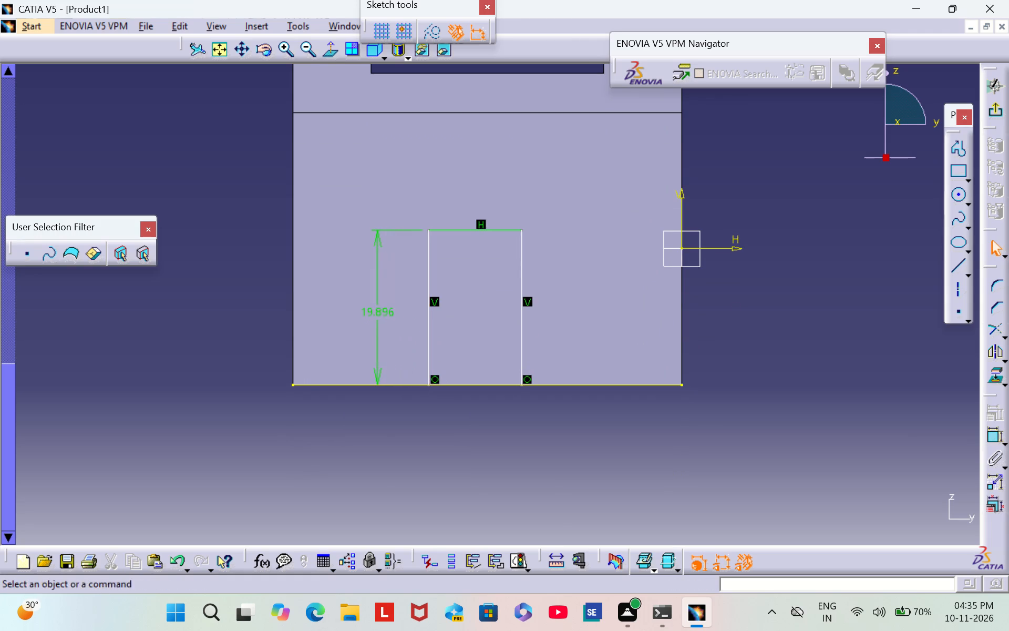
double_click(384, 311)
key(BackSpace)
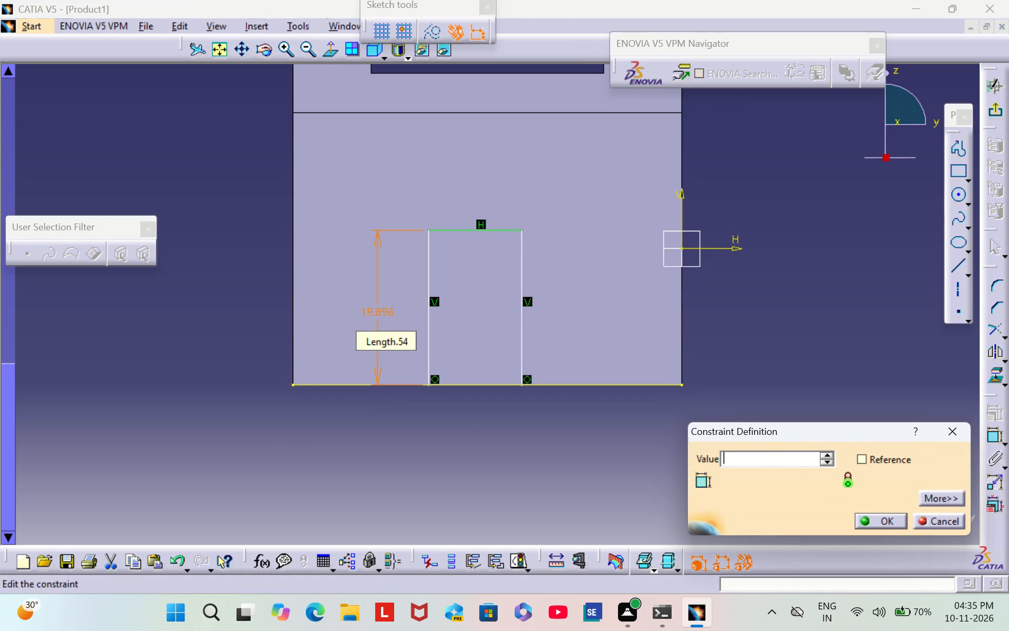
text(35)
key(Return)
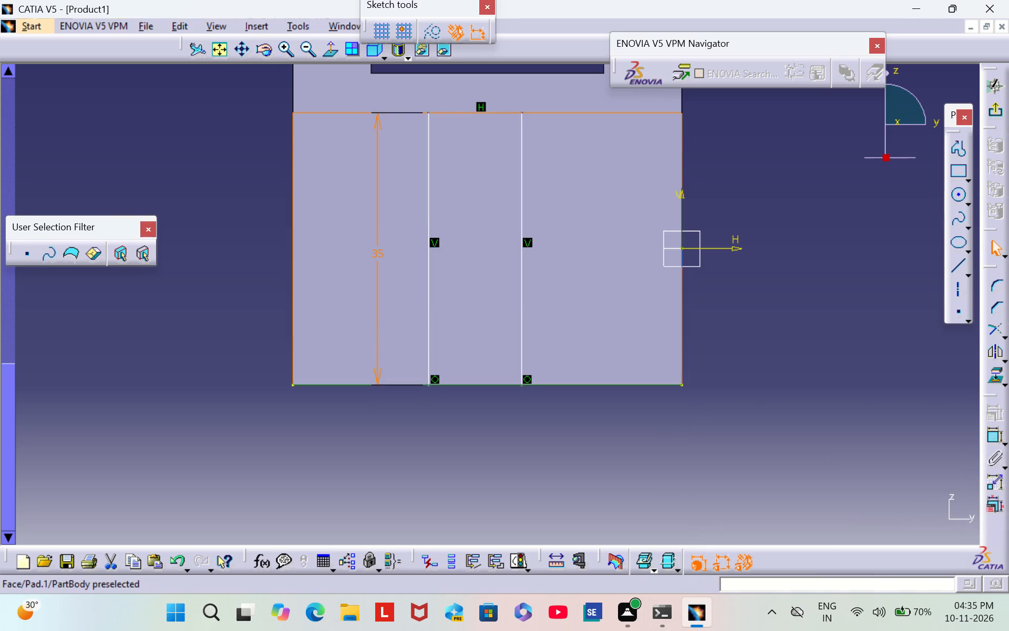
click(776, 308)
Dimension the profile's horizontal top line and set its width to 20 mm.
scroll(780, 222, down, 2)
middle_drag(780, 222, 723, 433)
click(987, 438)
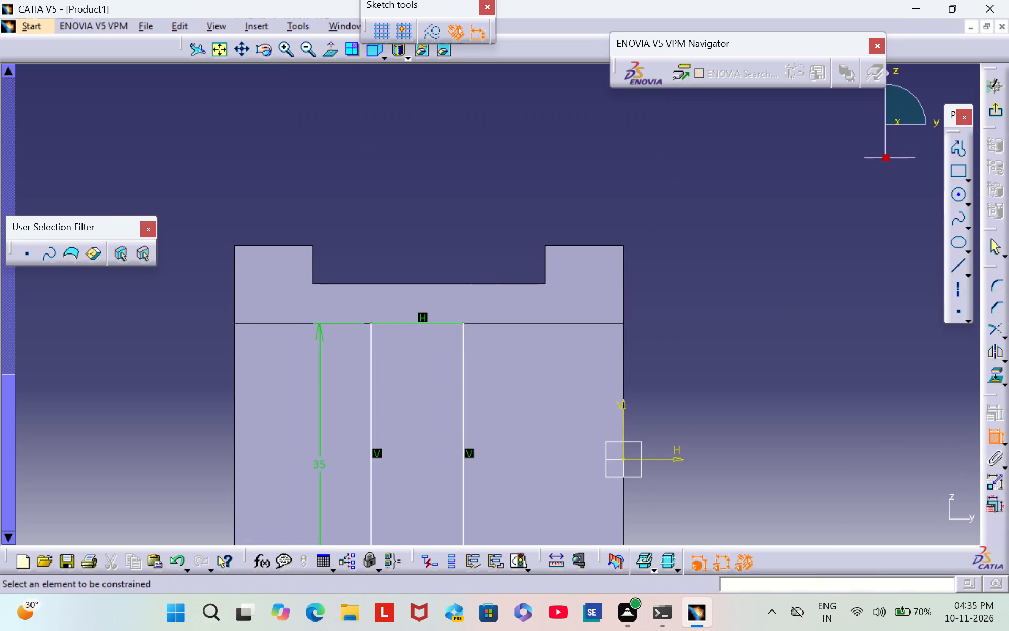
click(414, 321)
click(419, 309)
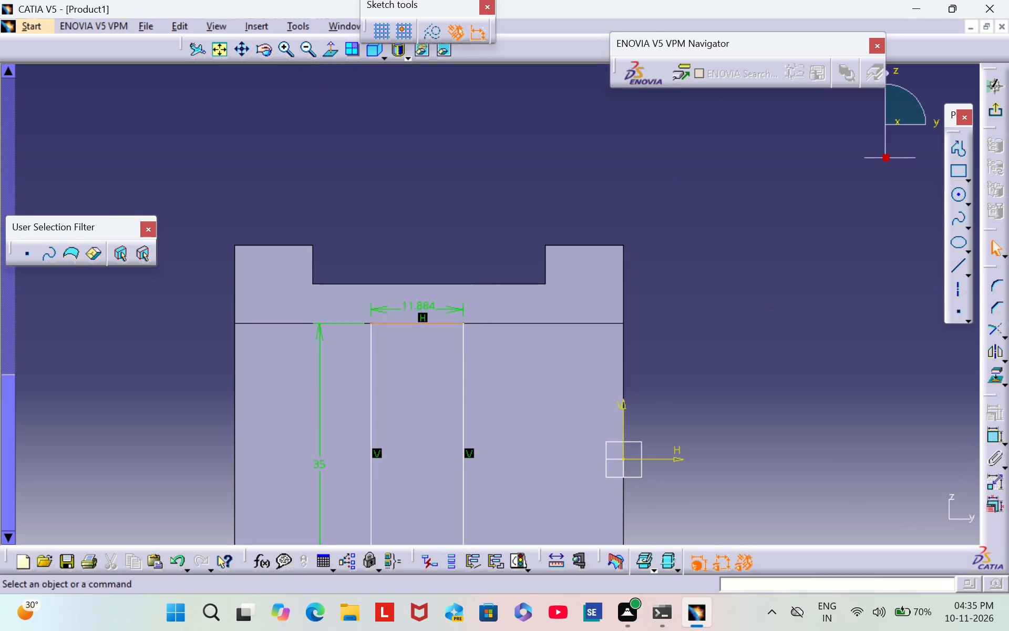
double_click(424, 303)
key(BackSpace)
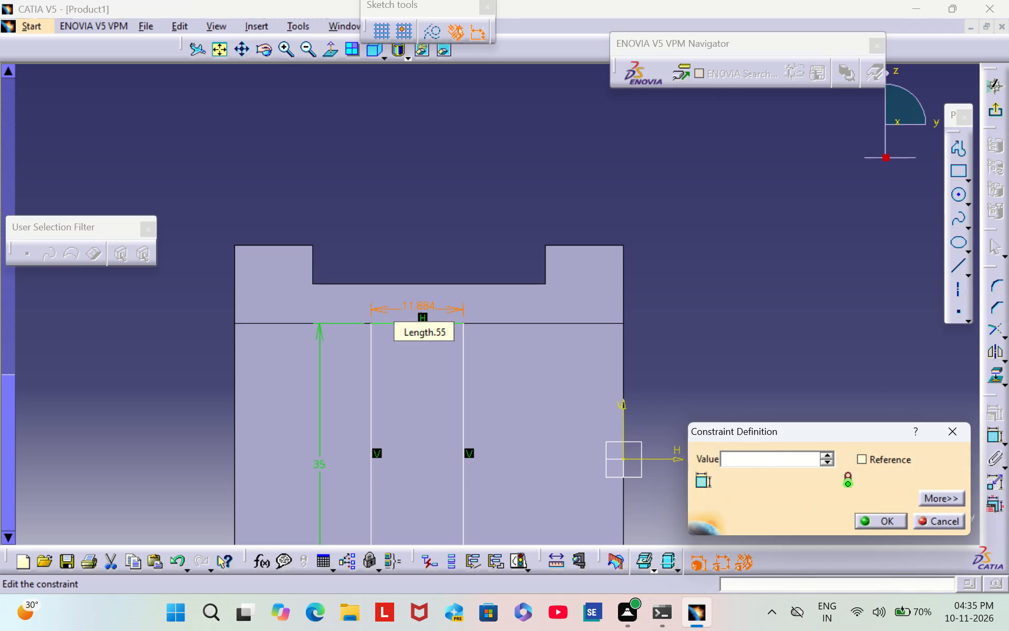
text(20)
key(Return)
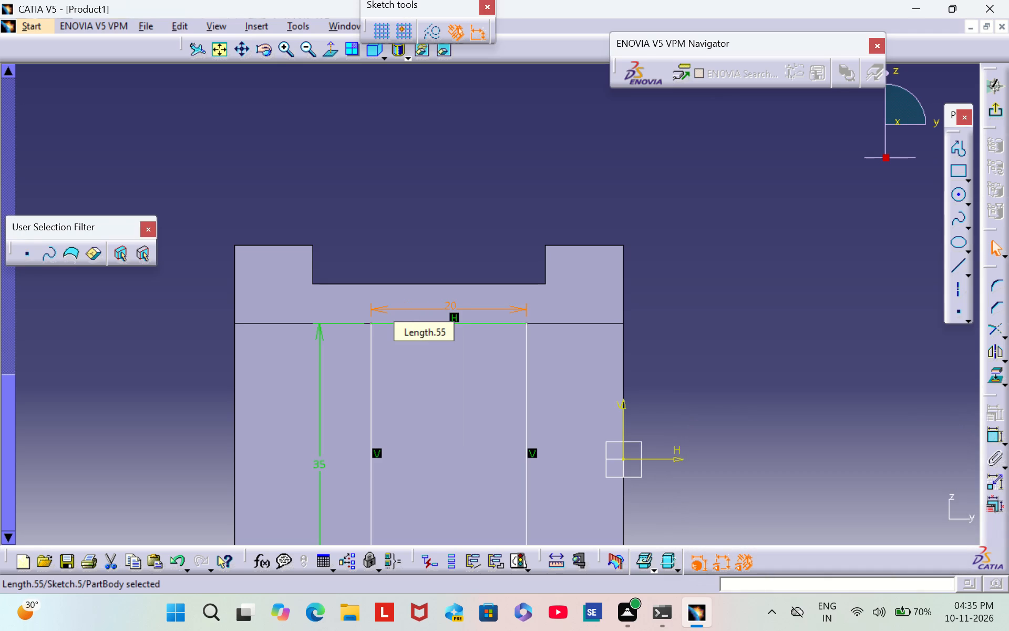
click(745, 359)
Dimension the distance from the profile's vertical side nearer the sketch origin to the adjacent block edge and set it to 15 mm.
middle_drag(736, 372, 672, 87)
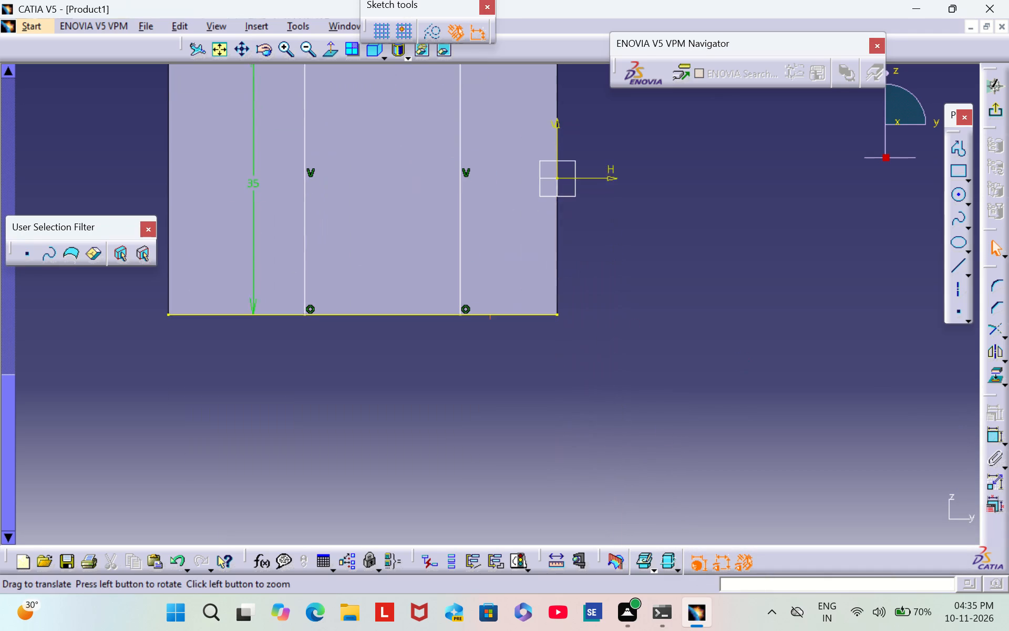
middle_drag(672, 87, 672, 85)
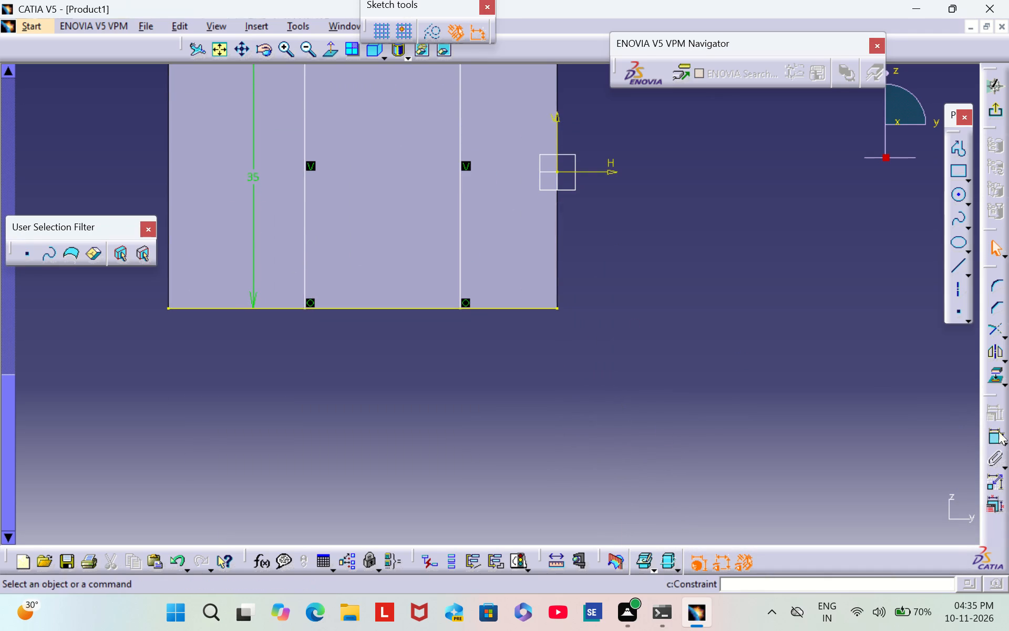
click(992, 434)
click(459, 267)
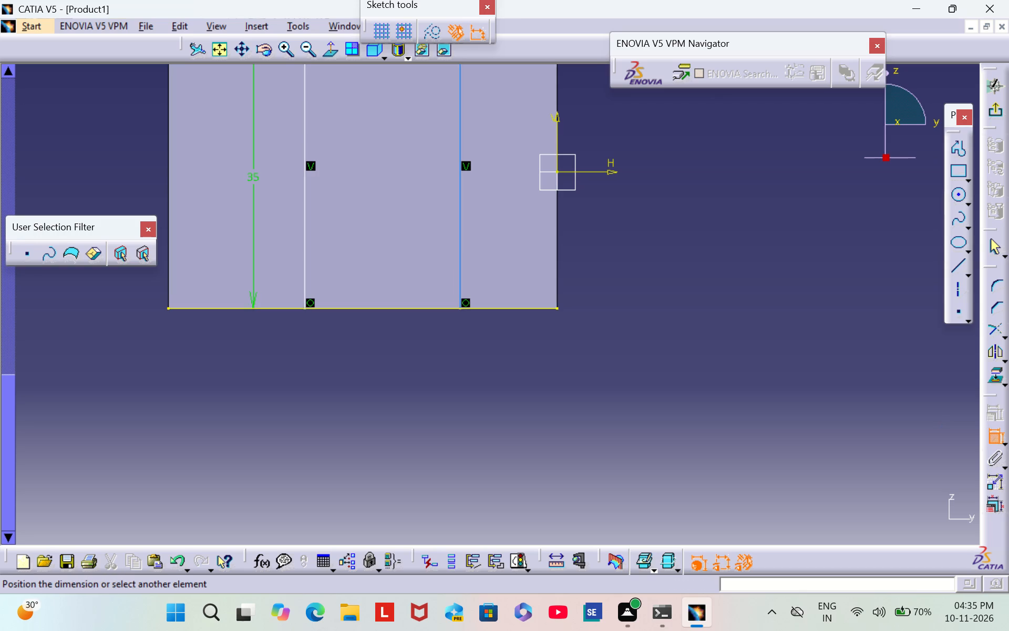
click(558, 281)
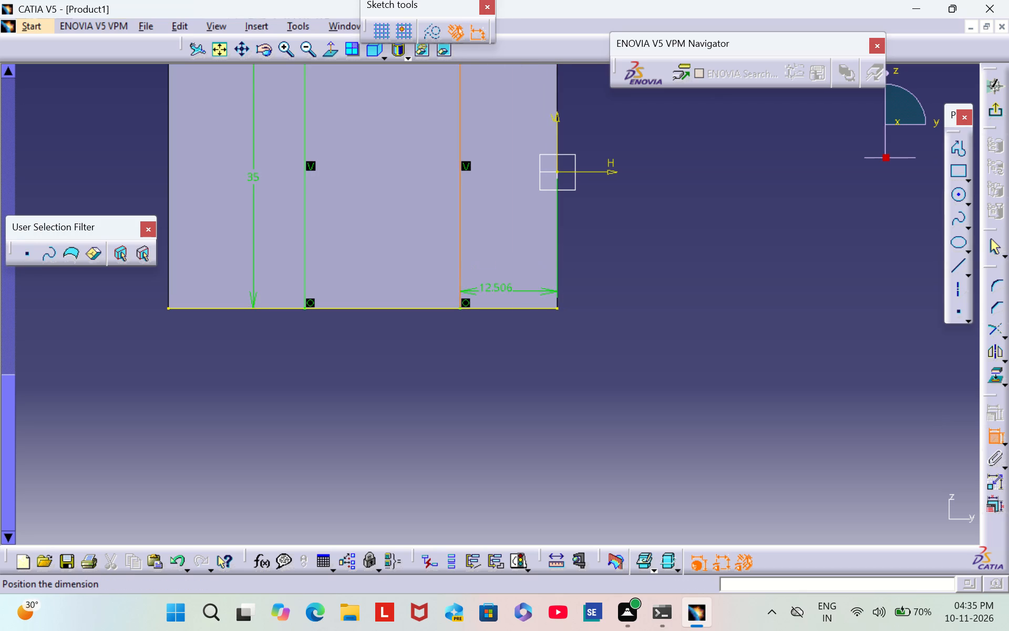
click(514, 294)
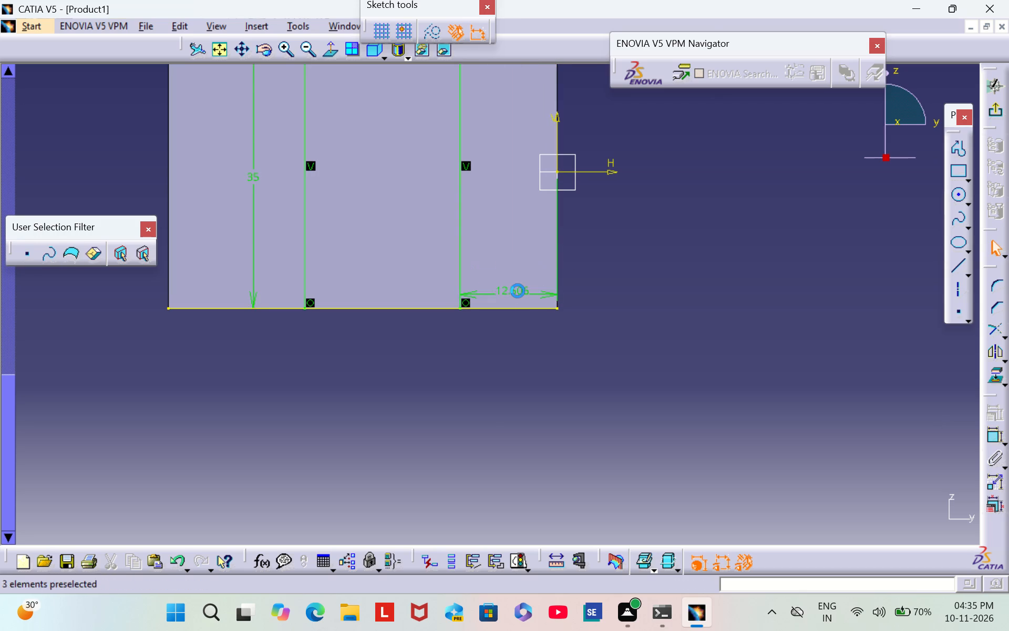
double_click(518, 291)
key(BackSpace)
text(15)
key(Return)
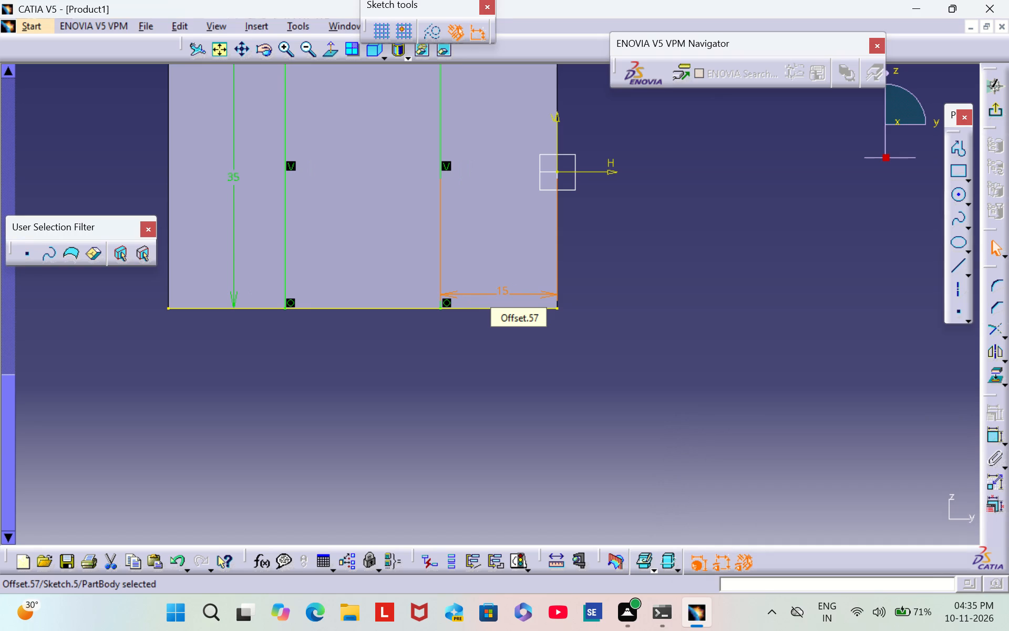
click(698, 253)
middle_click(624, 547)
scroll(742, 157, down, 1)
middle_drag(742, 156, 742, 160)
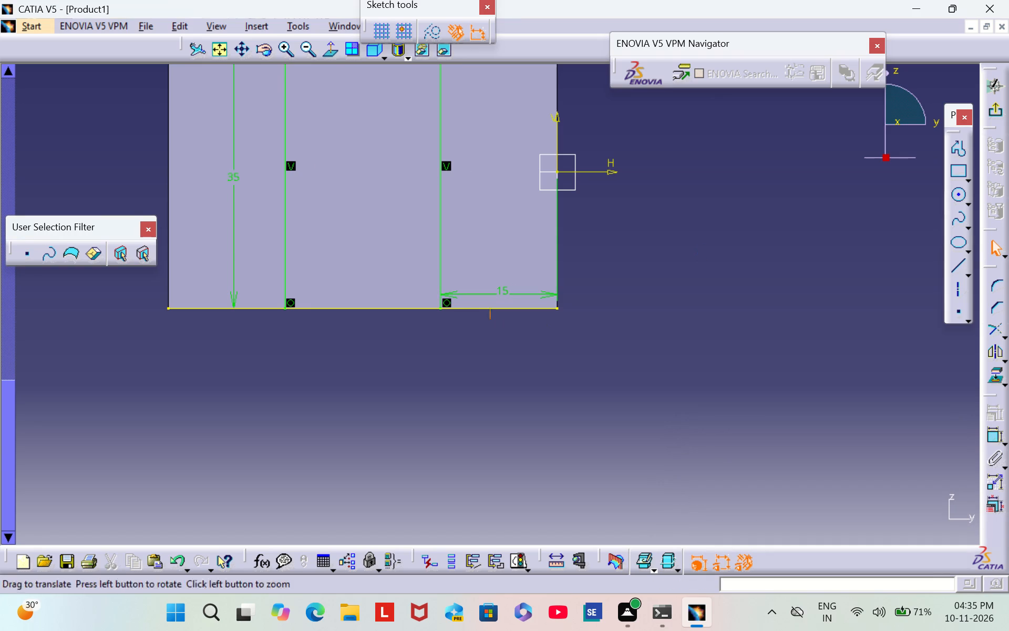
Quick Trim the projected bottom edge on both sides of the 20 x 35 mm profile and exit the sketch.
scroll(742, 160, down, 1)
middle_drag(742, 160, 713, 400)
triple_click(310, 50)
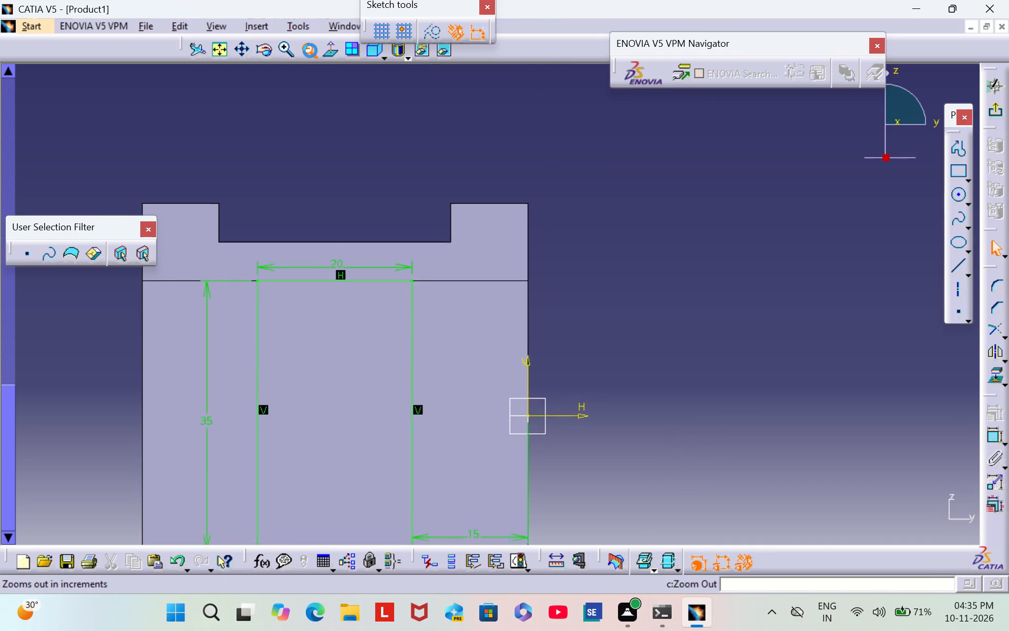
click(310, 50)
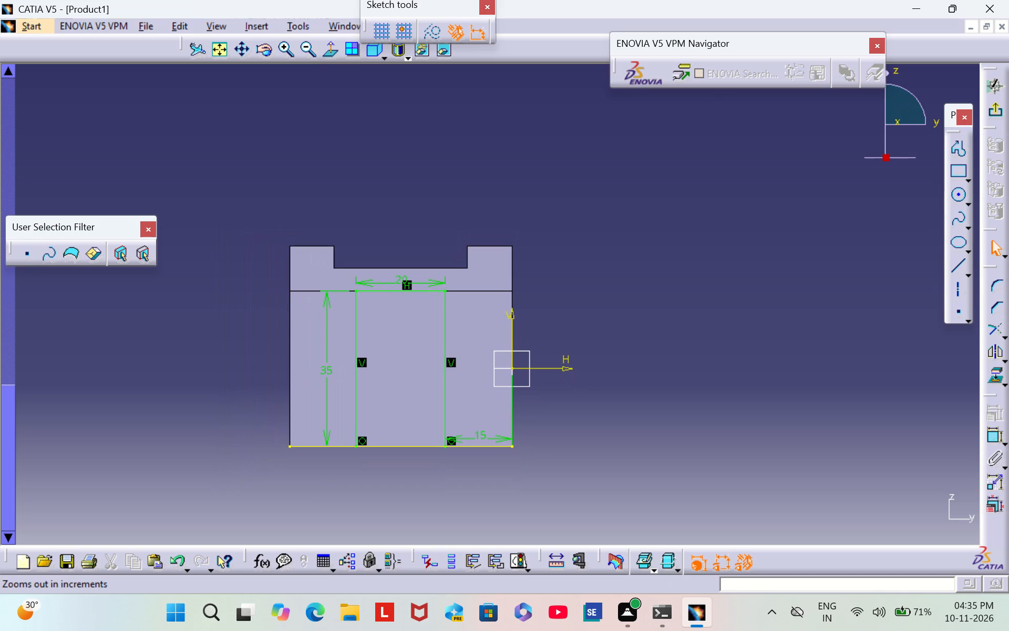
middle_drag(634, 275, 670, 130)
scroll(634, 275, down, 1)
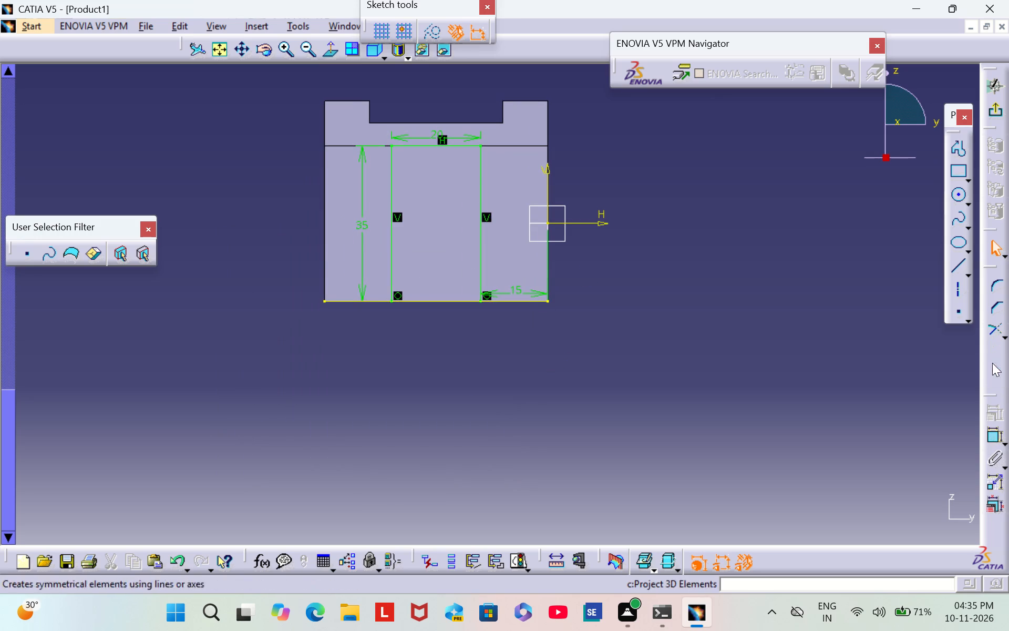
click(1000, 332)
click(1005, 327)
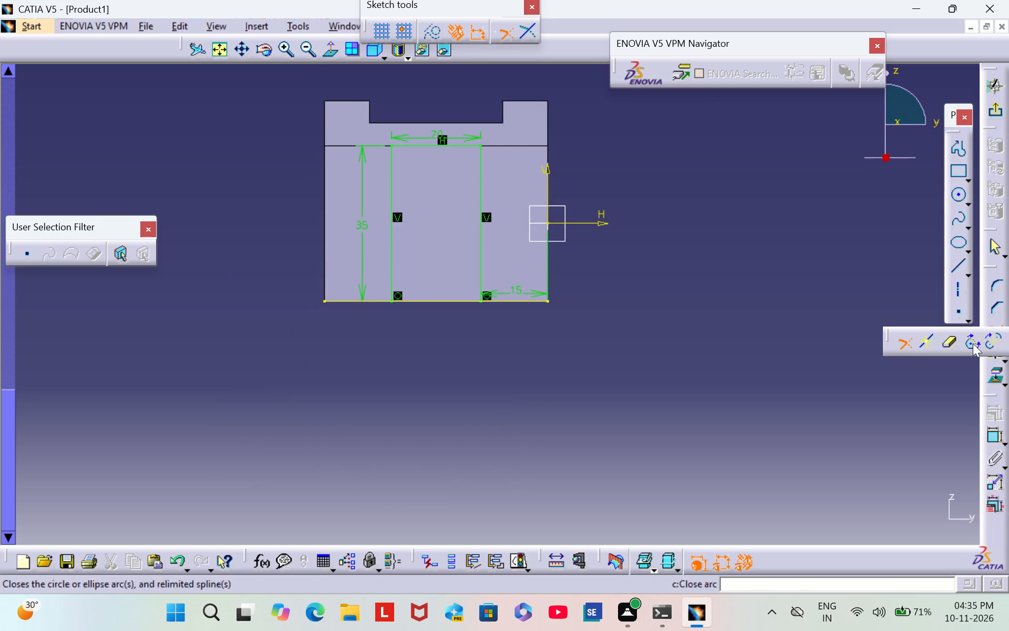
triple_click(948, 350)
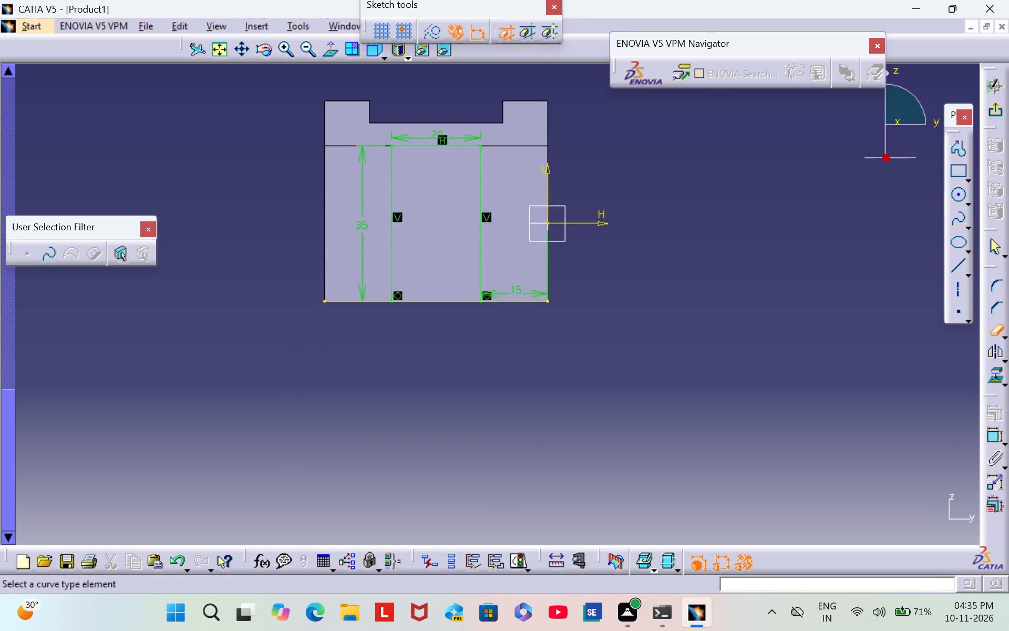
click(348, 300)
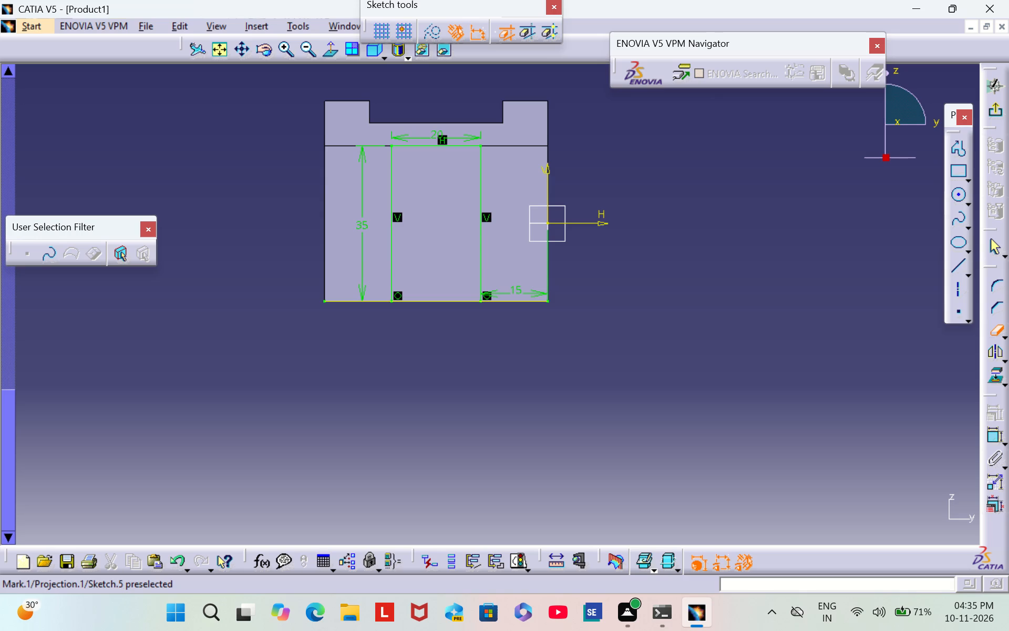
click(496, 302)
click(993, 329)
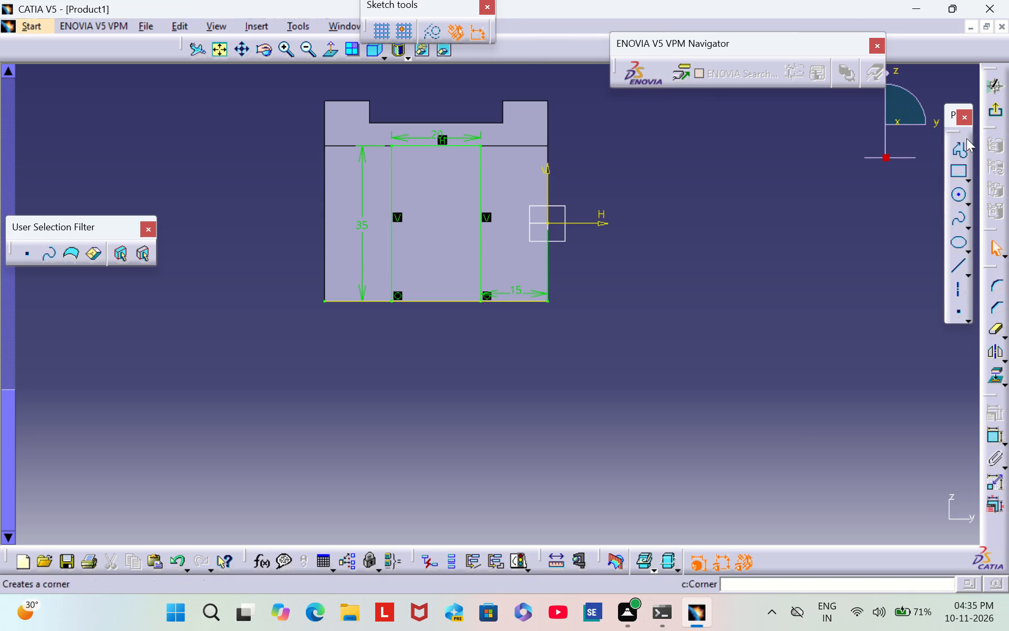
click(995, 117)
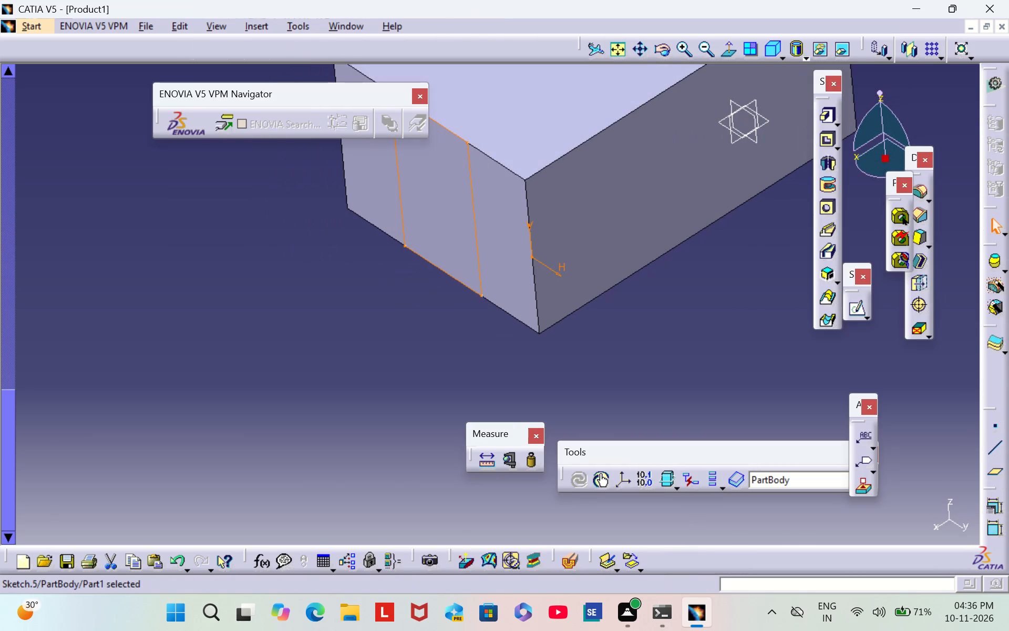
Reopen the end-face profile sketch, examine its trimmed outline and constraints, and exit it again.
click(856, 315)
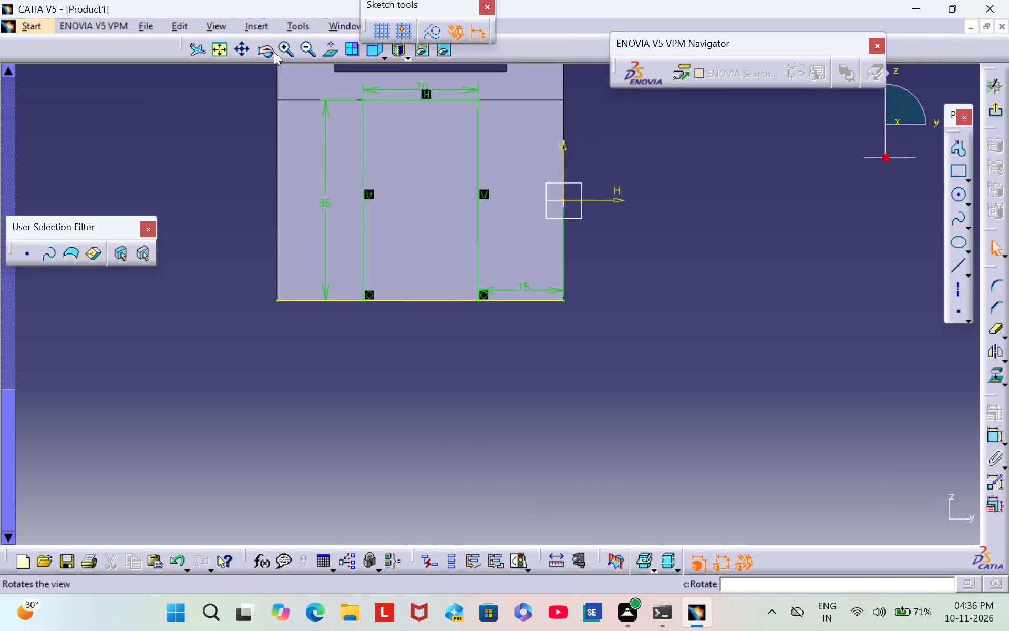
click(223, 52)
triple_click(289, 46)
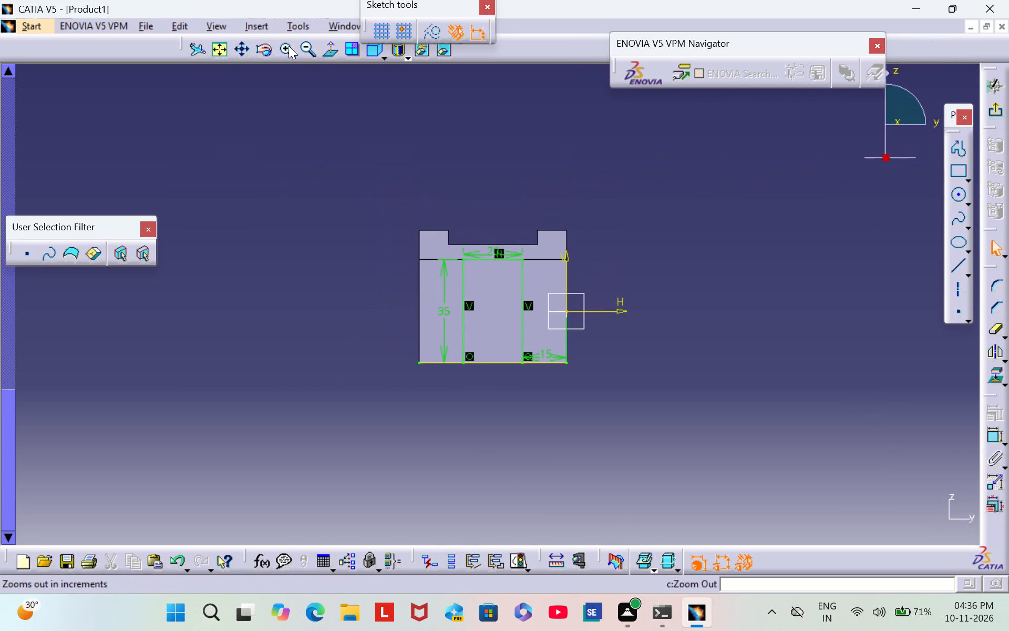
triple_click(289, 46)
triple_click(289, 46)
double_click(289, 46)
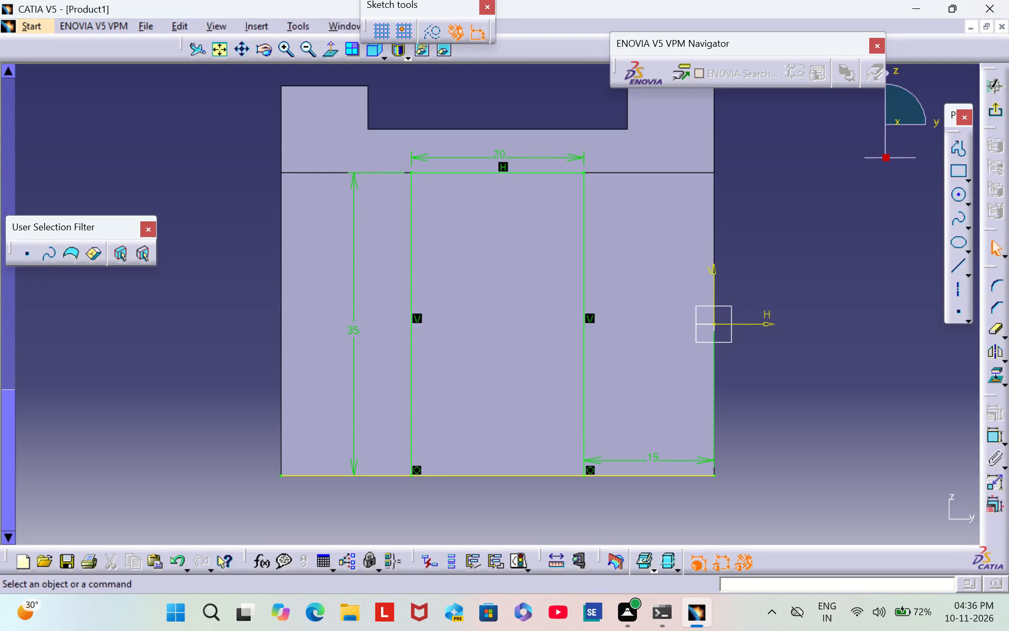
click(995, 115)
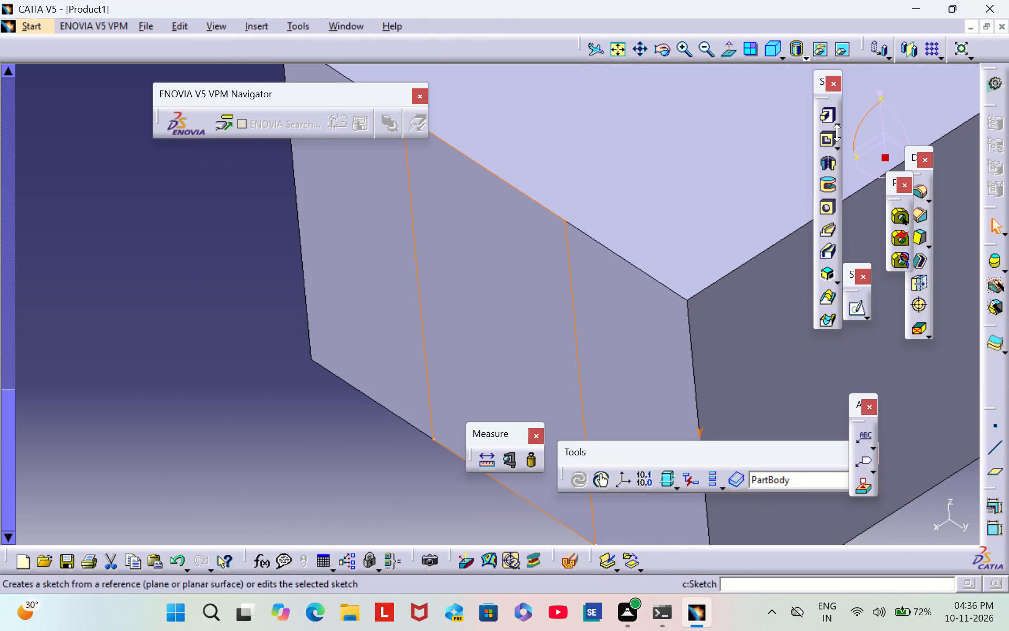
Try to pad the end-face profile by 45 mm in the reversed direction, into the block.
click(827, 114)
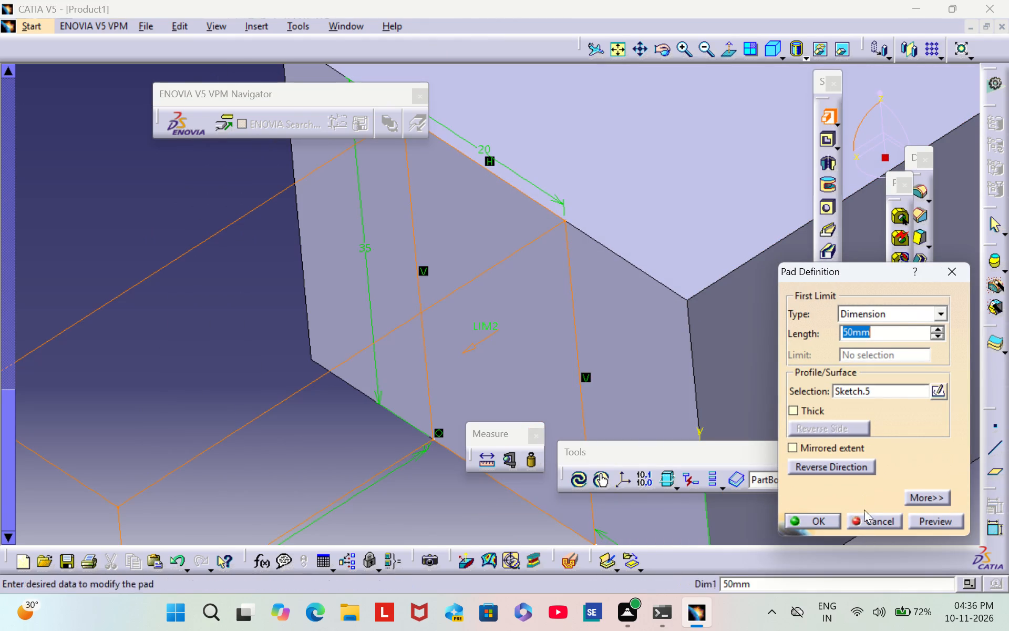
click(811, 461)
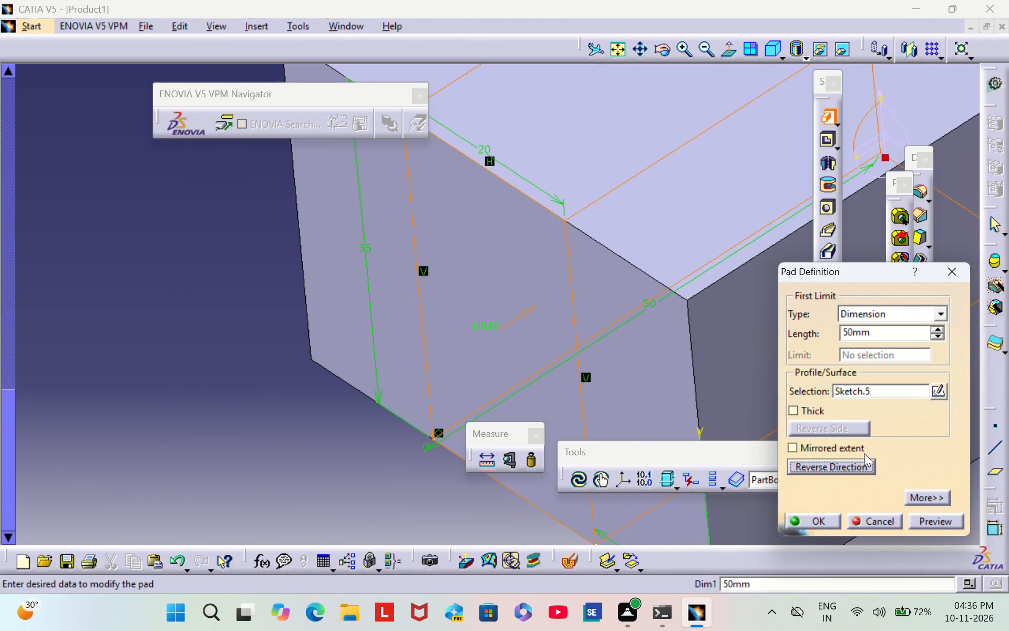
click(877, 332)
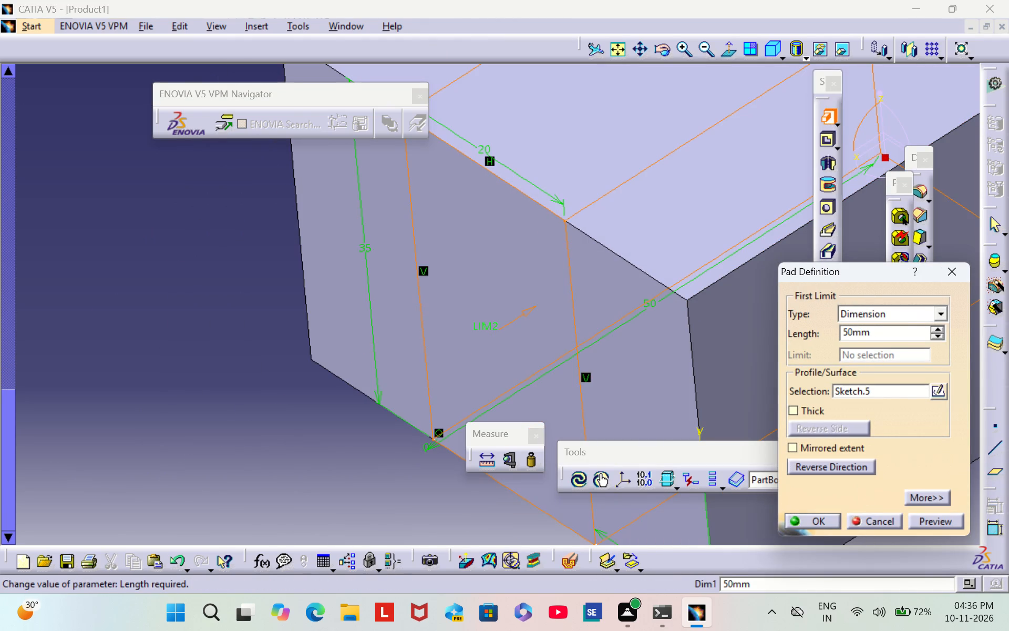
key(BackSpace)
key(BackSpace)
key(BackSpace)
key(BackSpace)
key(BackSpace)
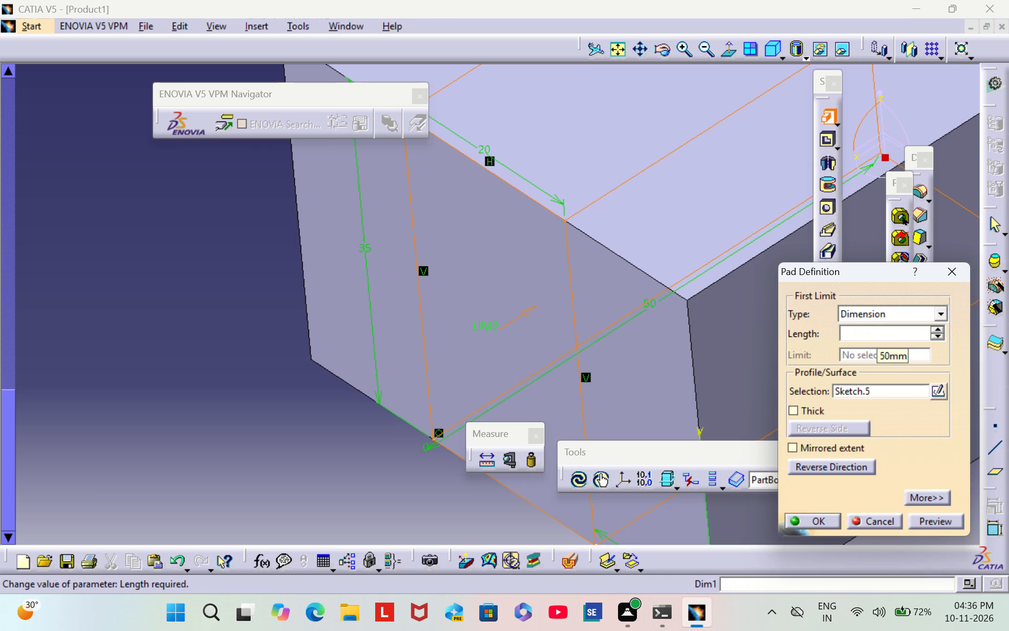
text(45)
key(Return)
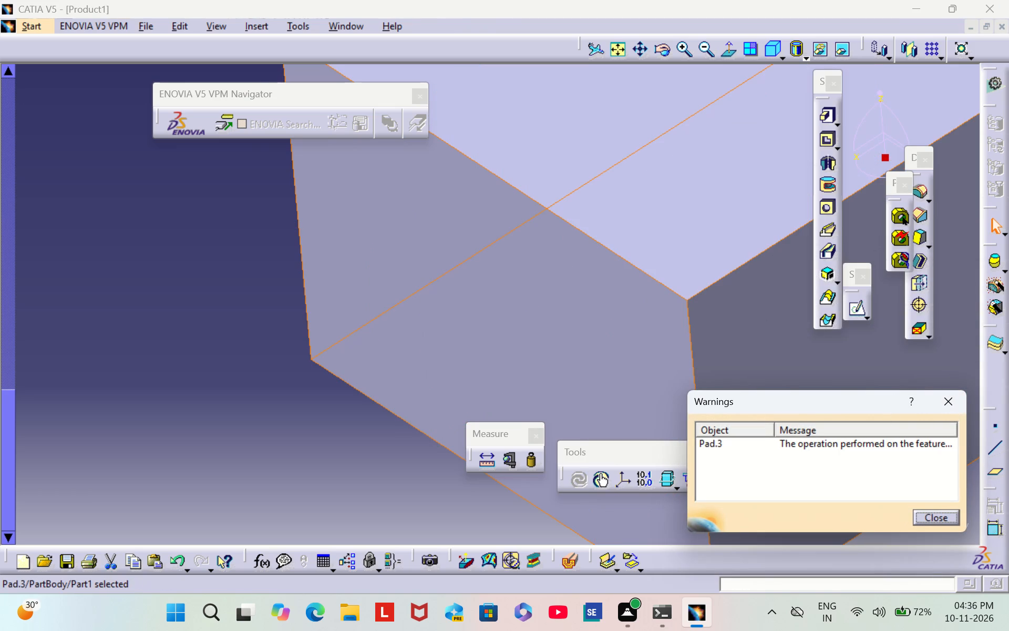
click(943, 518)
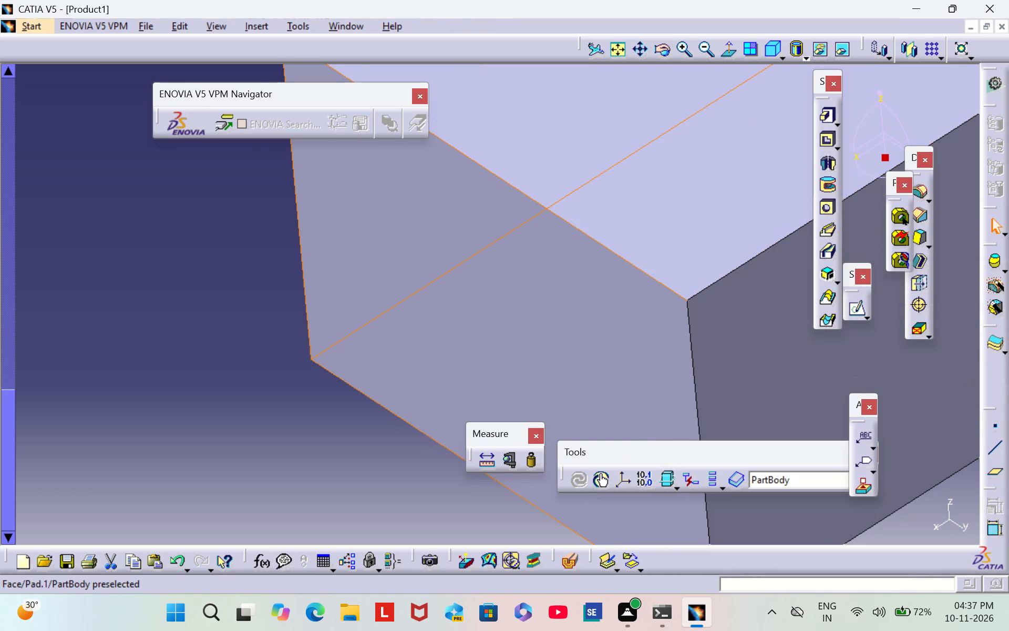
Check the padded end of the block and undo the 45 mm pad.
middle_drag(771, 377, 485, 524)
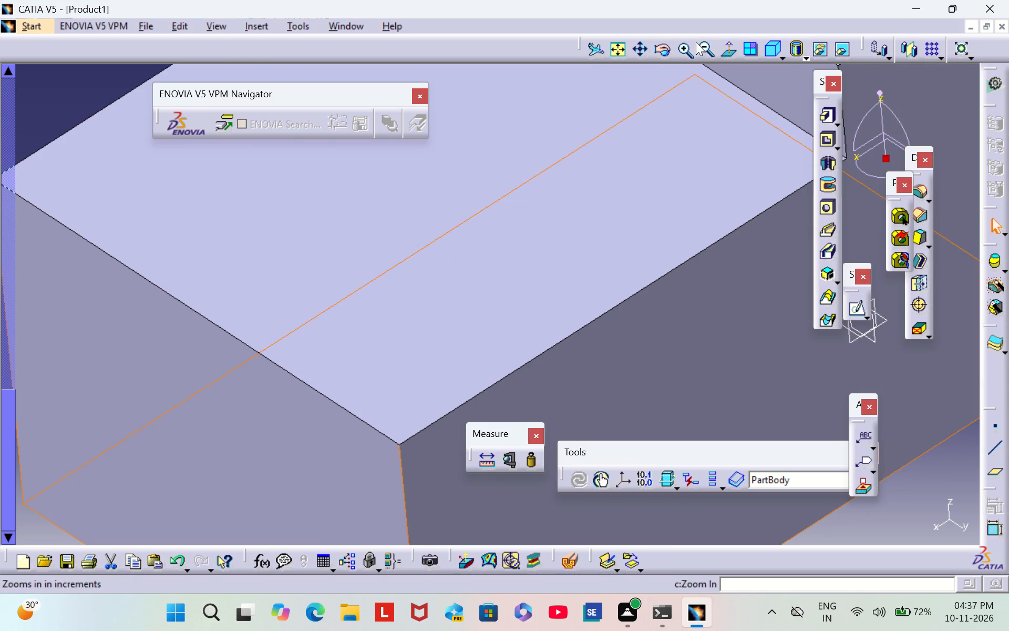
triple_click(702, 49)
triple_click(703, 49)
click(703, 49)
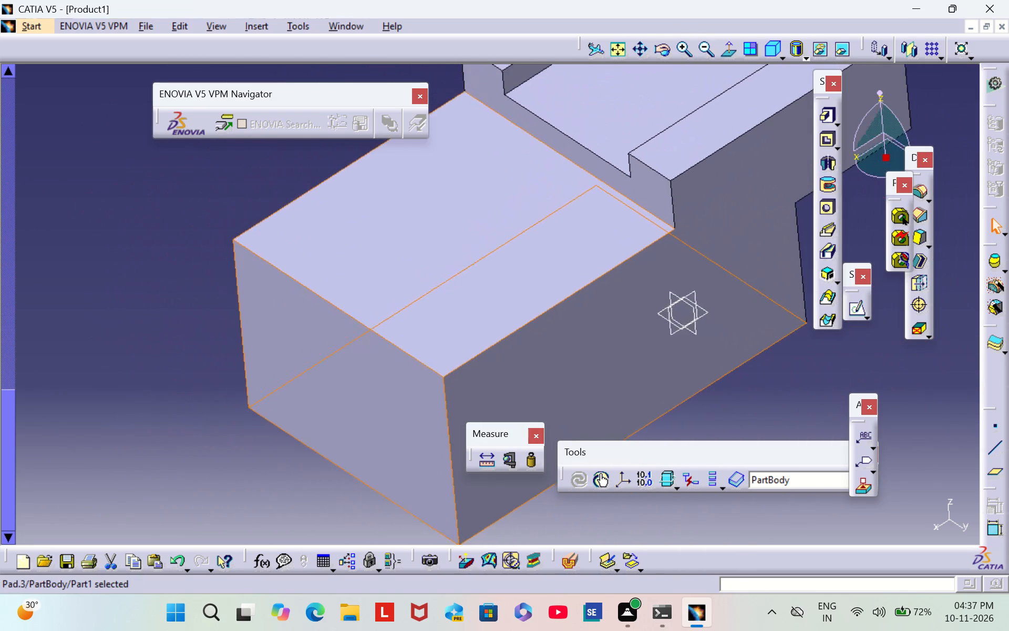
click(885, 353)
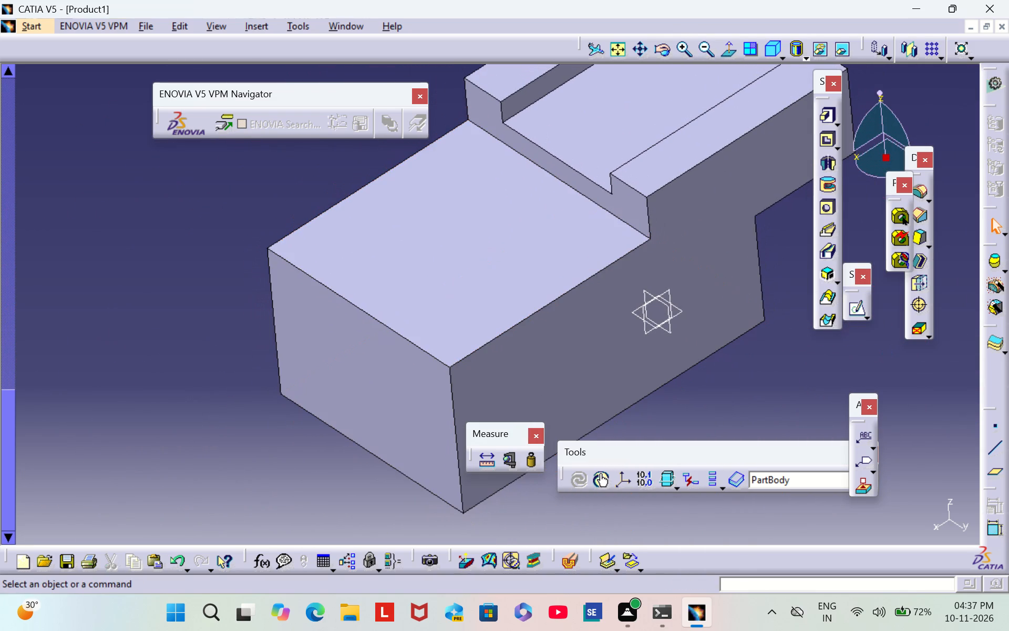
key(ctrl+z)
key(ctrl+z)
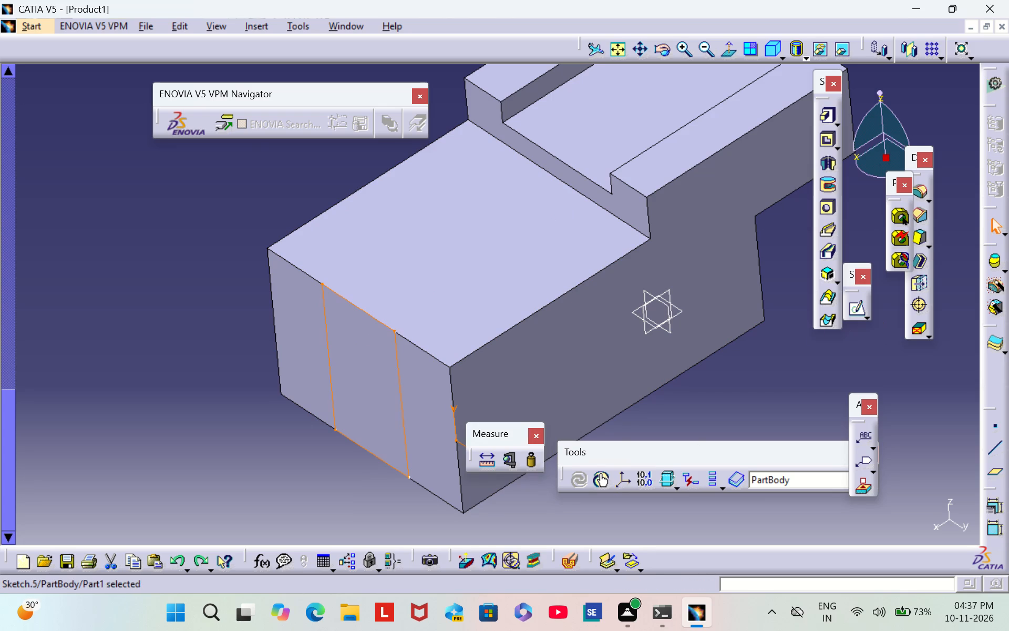
Cut a pocket 45 mm deep into the block from the 20 x 35 mm end-face profile.
click(834, 141)
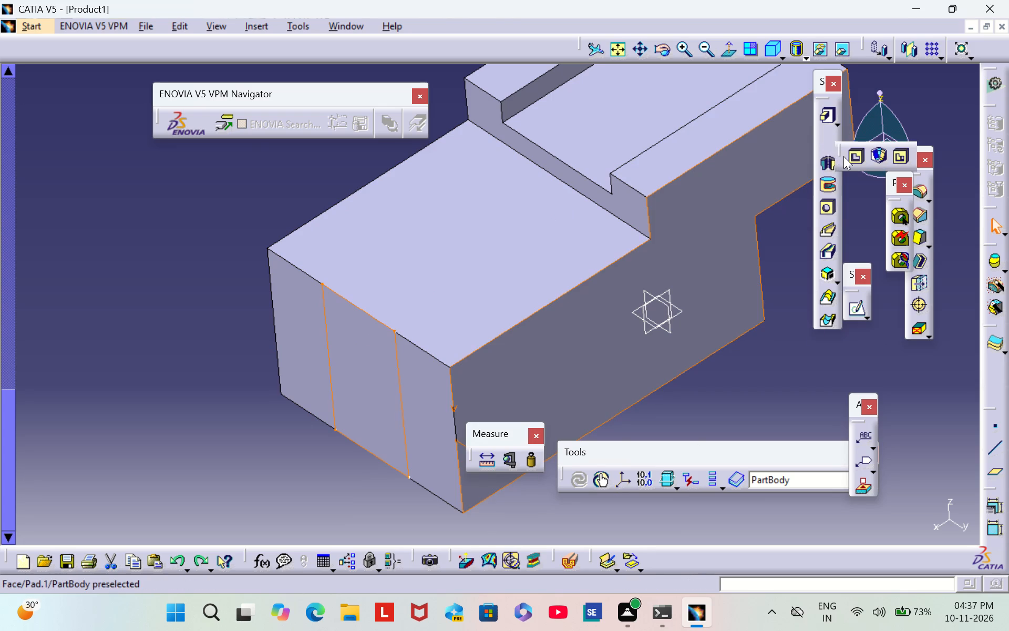
click(853, 158)
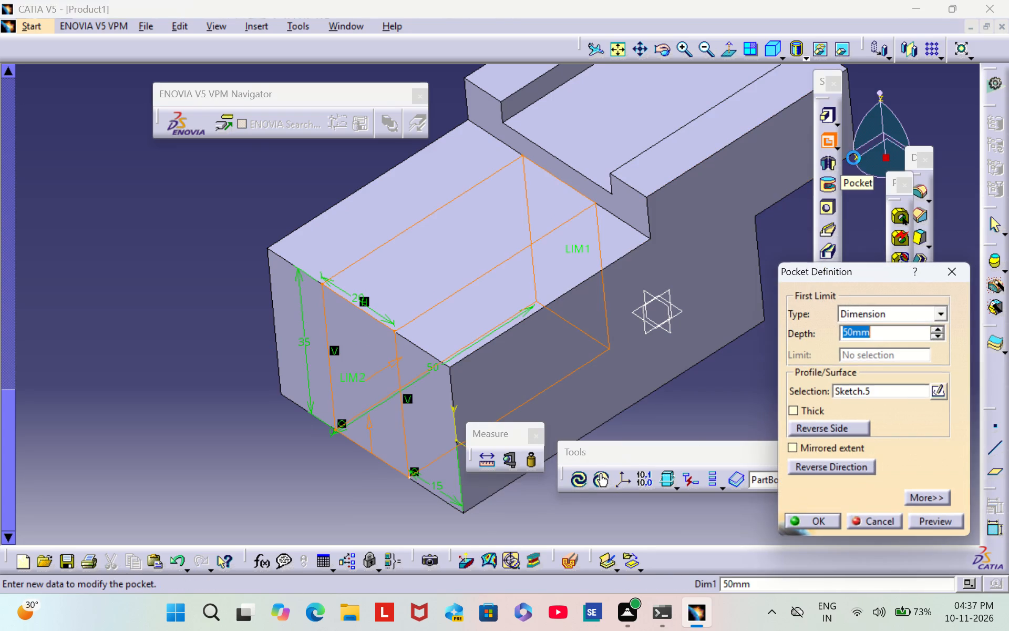
key(BackSpace)
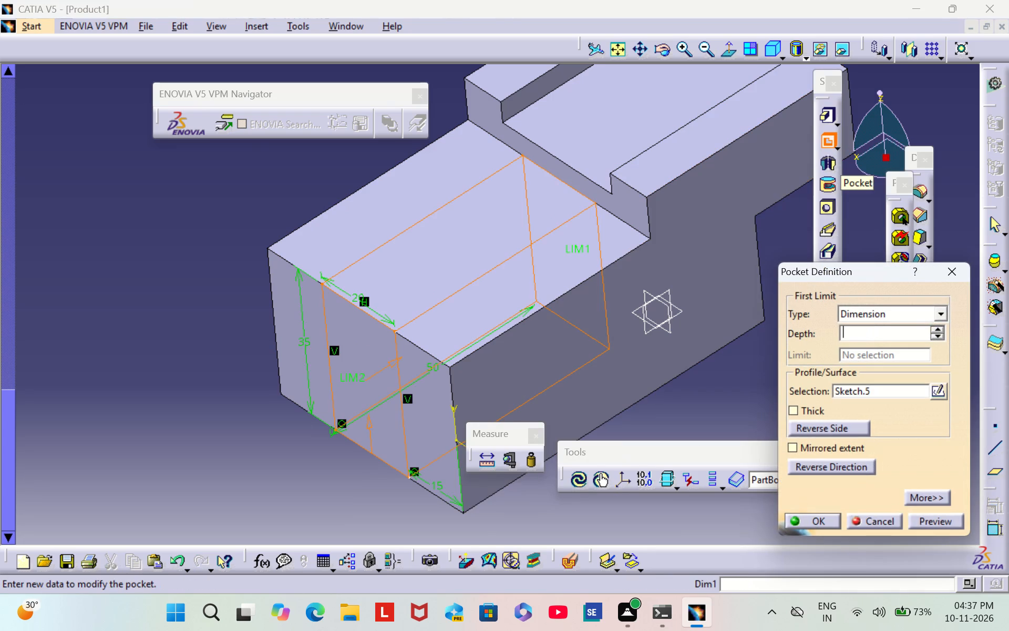
text(45)
key(Return)
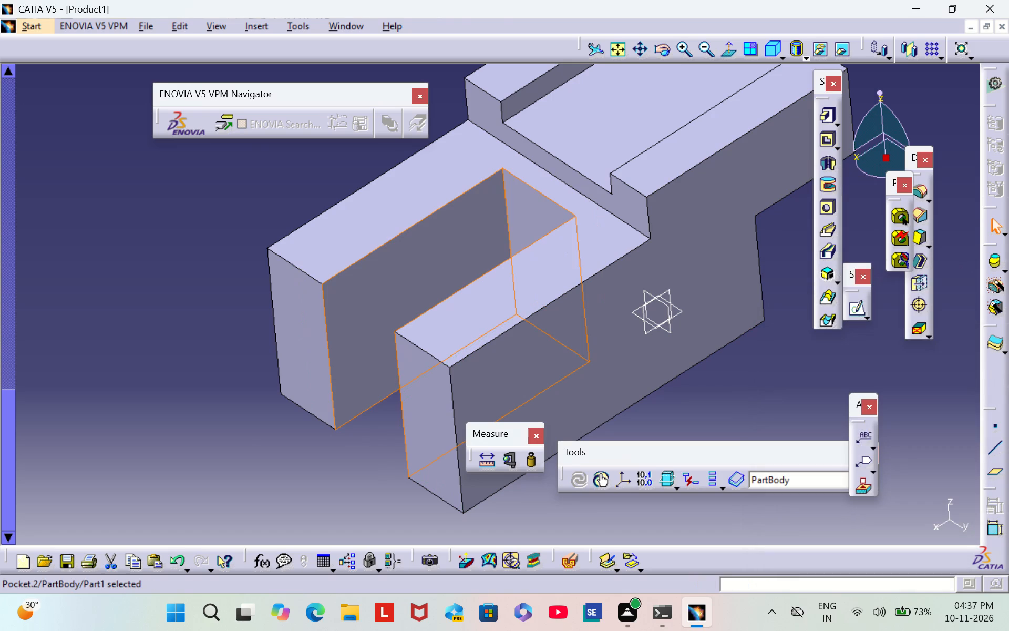
click(200, 333)
Examine the part around the new open-ended slot from the top, side and end.
middle_drag(200, 332, 200, 332)
scroll(200, 332, down, 1)
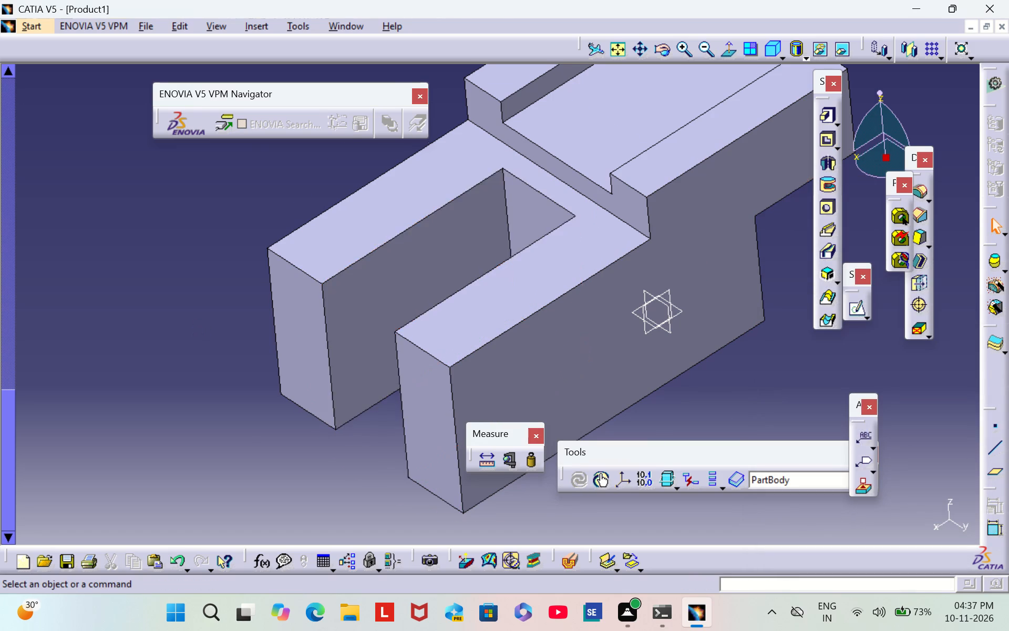
middle_drag(200, 332, 225, 100)
right_drag(200, 332, 225, 100)
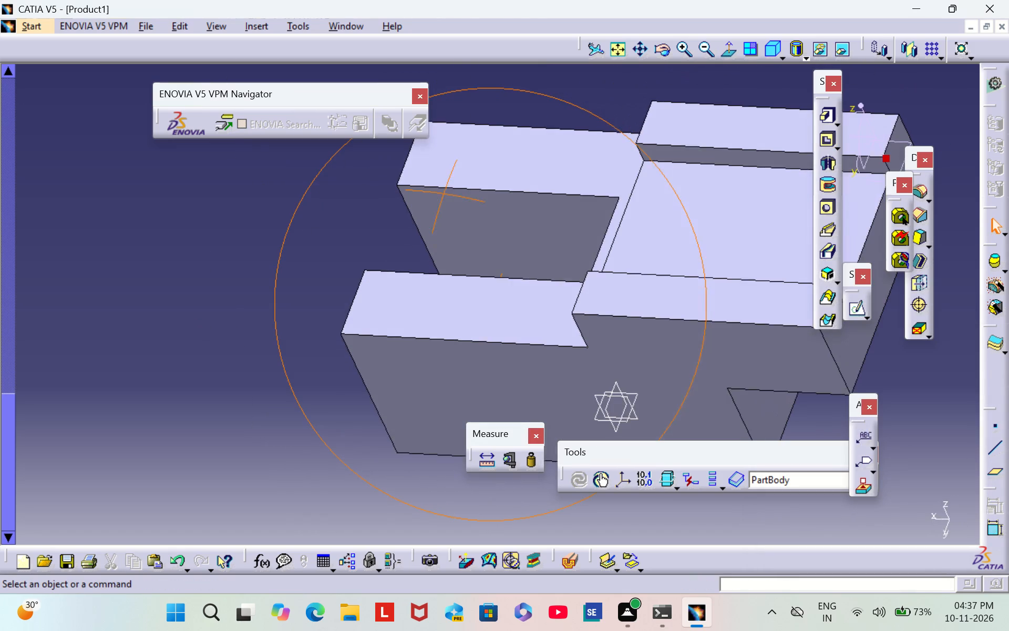
middle_drag(225, 100, 227, 100)
right_drag(225, 100, 227, 100)
middle_drag(337, 454, 306, 358)
scroll(338, 446, up, 1)
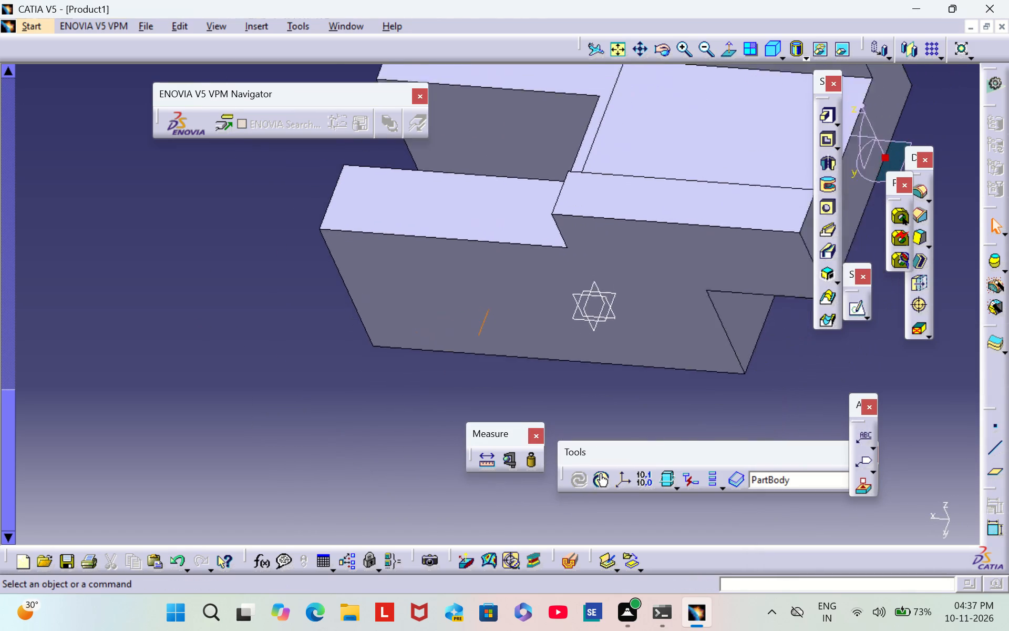
middle_drag(306, 358, 181, 435)
middle_drag(364, 499, 402, 433)
right_drag(365, 498, 402, 433)
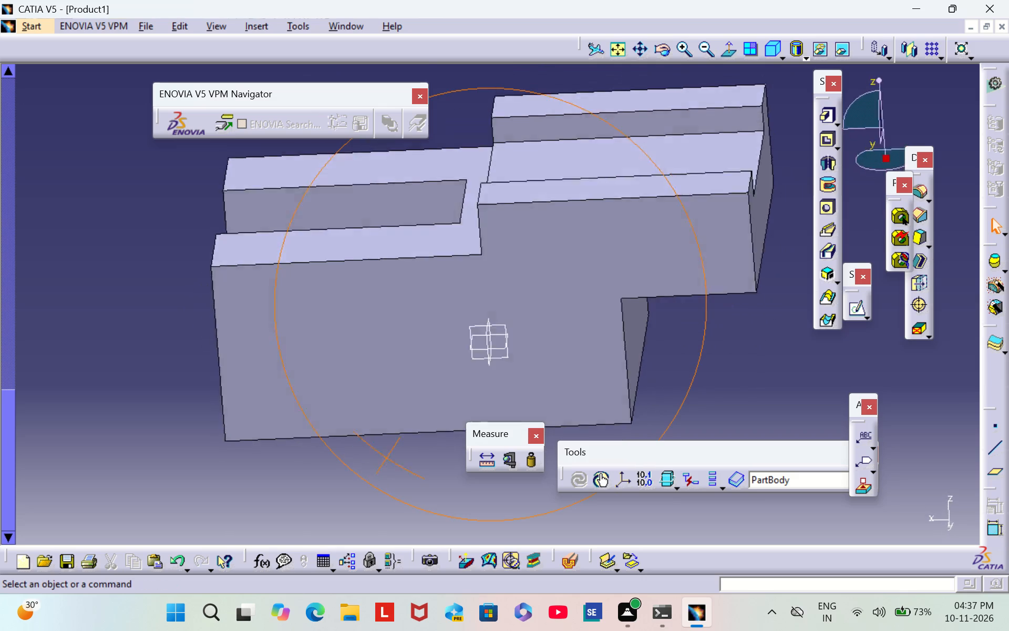
middle_drag(402, 433, 564, 434)
right_drag(402, 433, 564, 434)
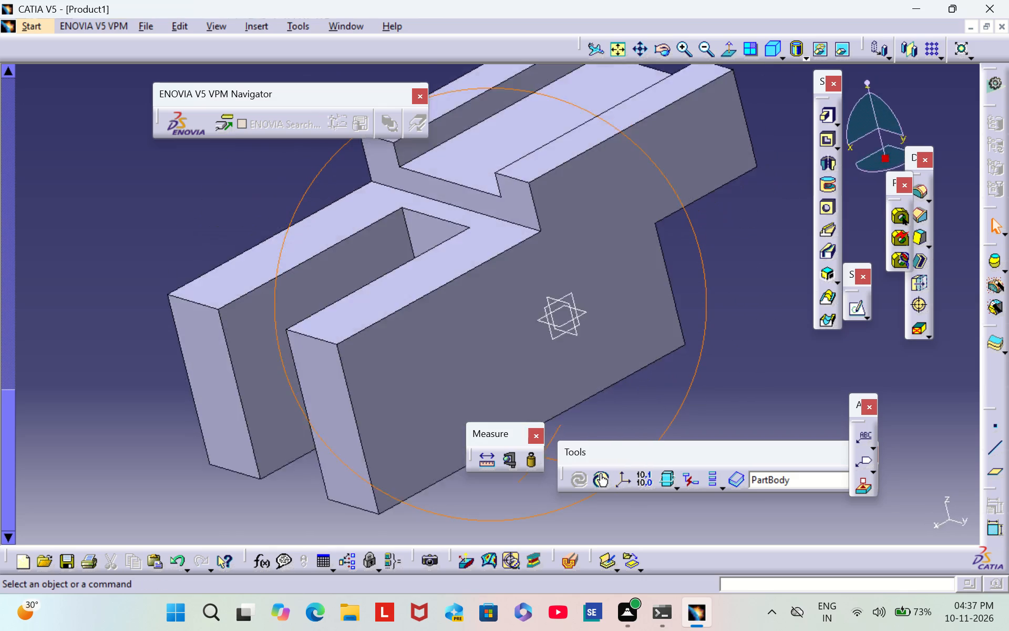
right_drag(564, 434, 739, 390)
middle_drag(564, 434, 739, 390)
middle_drag(287, 428, 330, 296)
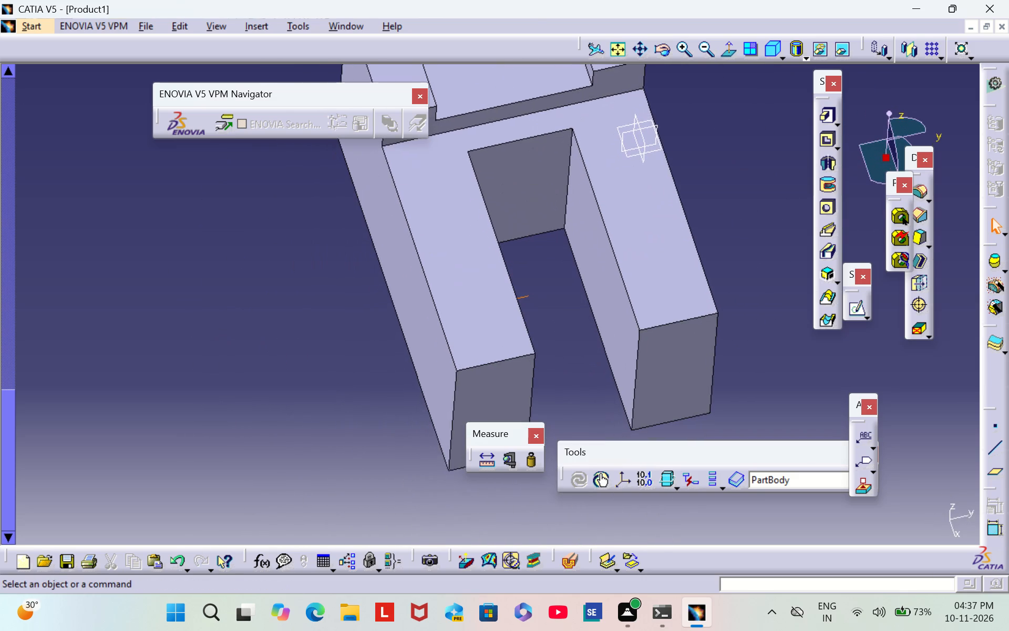
Set the fill colour of the top face around the end slot to salmon pink.
right_click(478, 294)
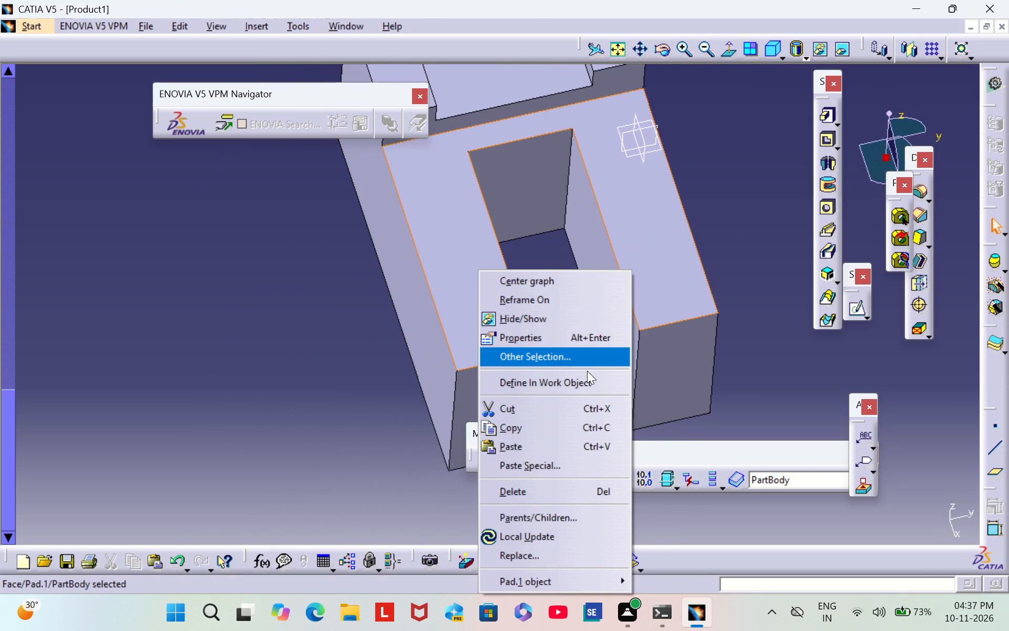
click(587, 335)
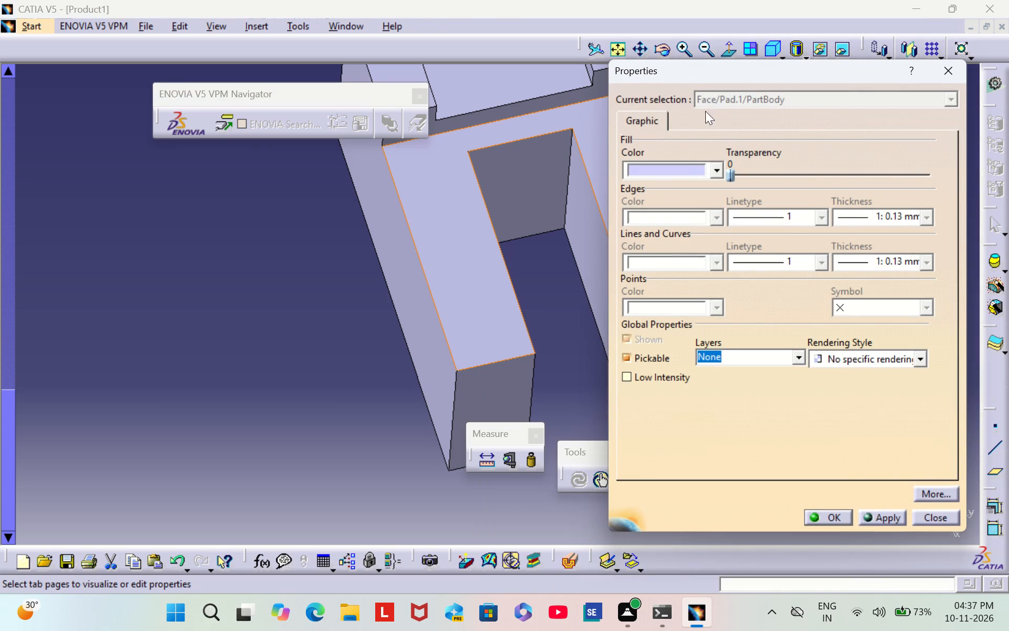
click(702, 166)
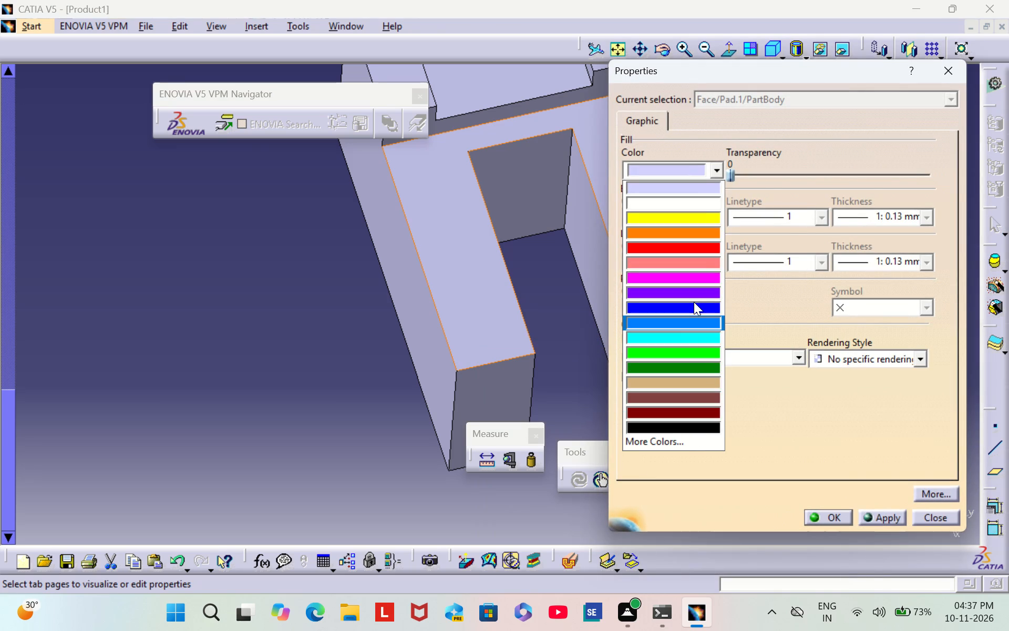
click(684, 268)
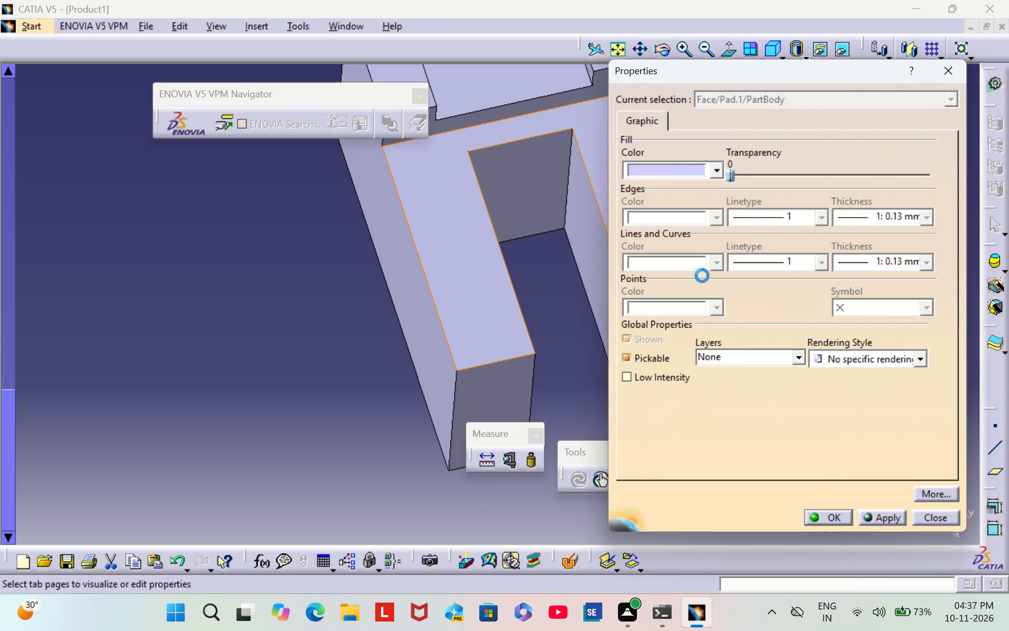
click(831, 513)
click(747, 372)
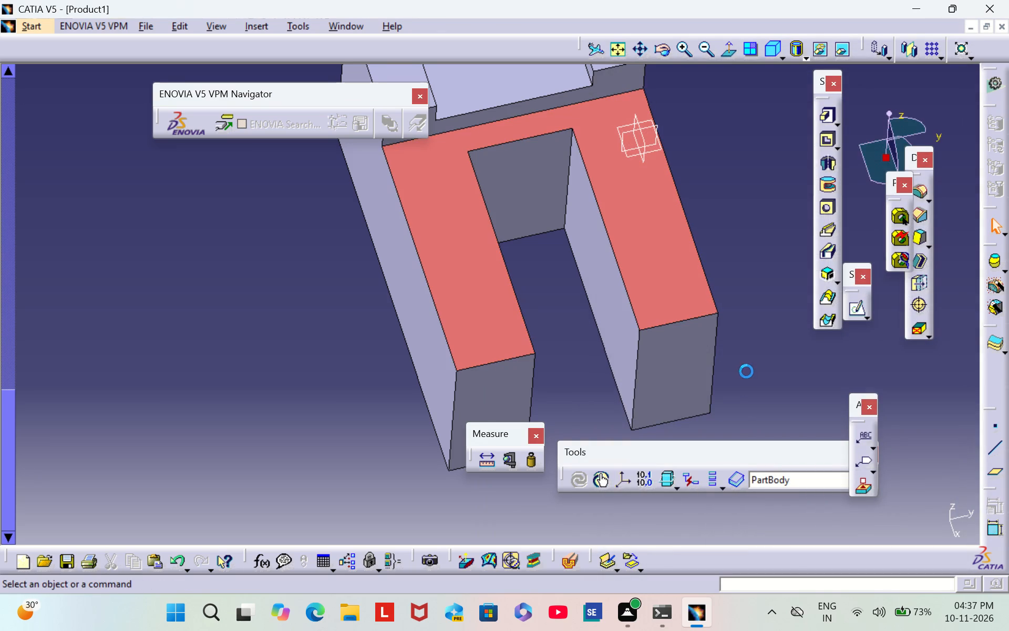
Colour the block's large flat side face alongside the slot salmon pink.
middle_drag(755, 356, 448, 334)
right_drag(756, 353, 448, 334)
right_click(462, 294)
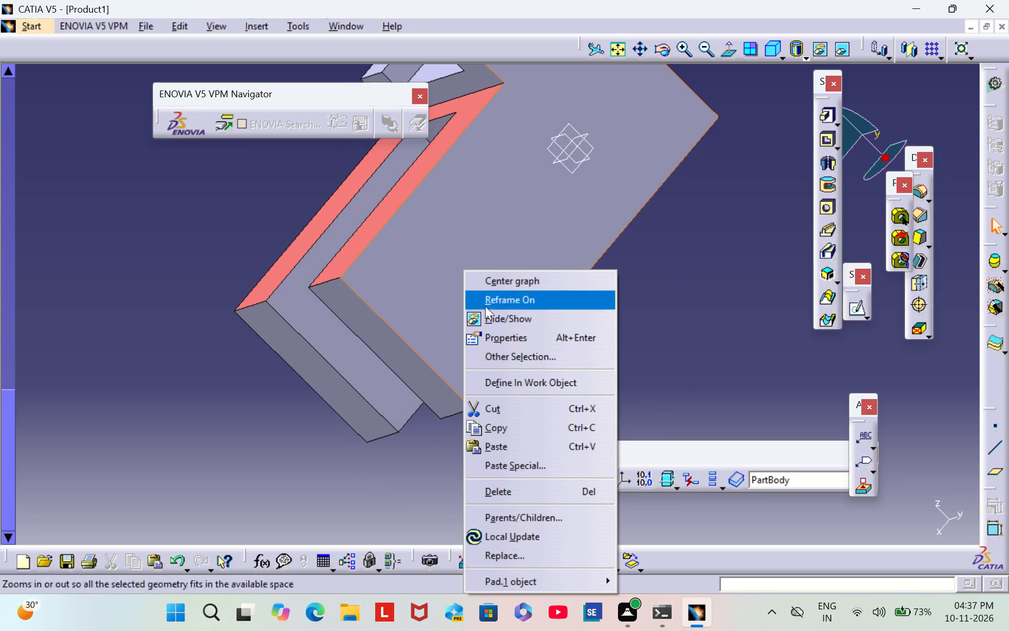
click(526, 334)
click(684, 168)
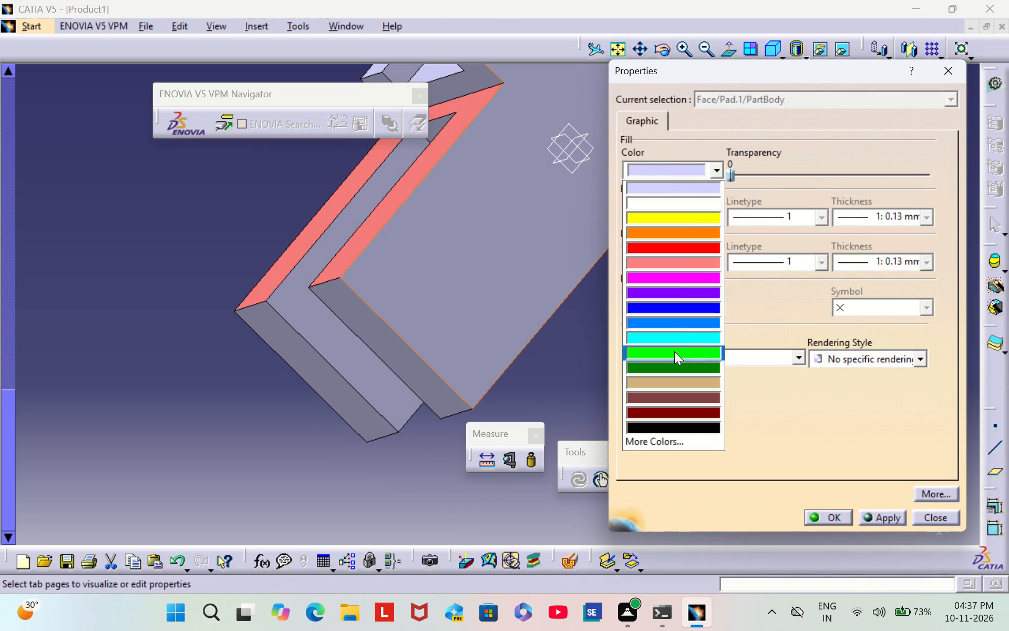
click(698, 267)
click(833, 519)
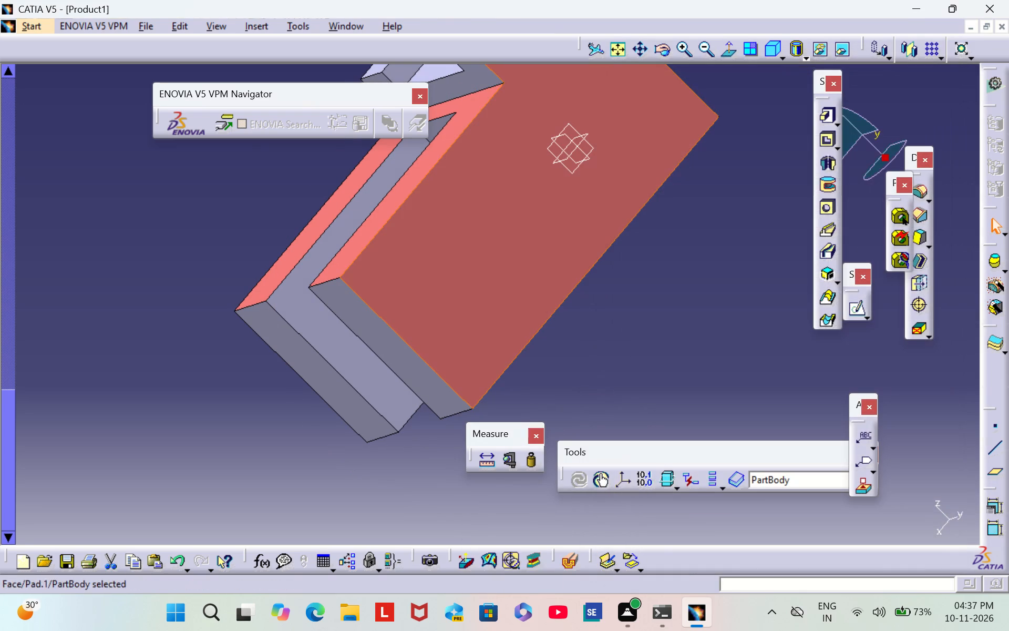
click(797, 307)
Colour the downward-facing face of the side pocket salmon pink.
middle_drag(794, 293, 385, 364)
right_drag(794, 289, 385, 364)
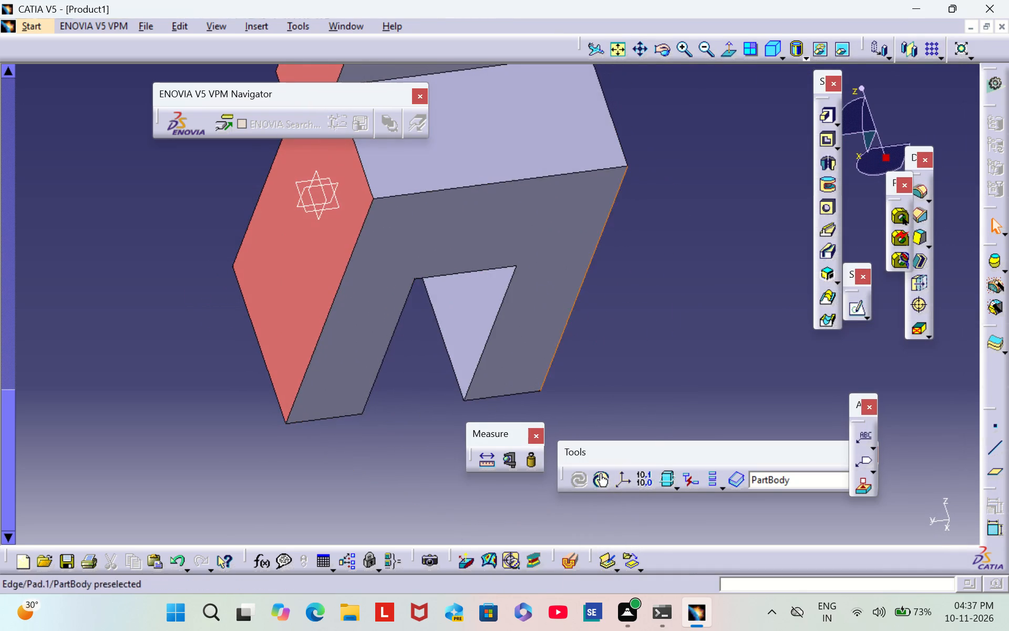
middle_drag(636, 174, 581, 399)
right_click(457, 246)
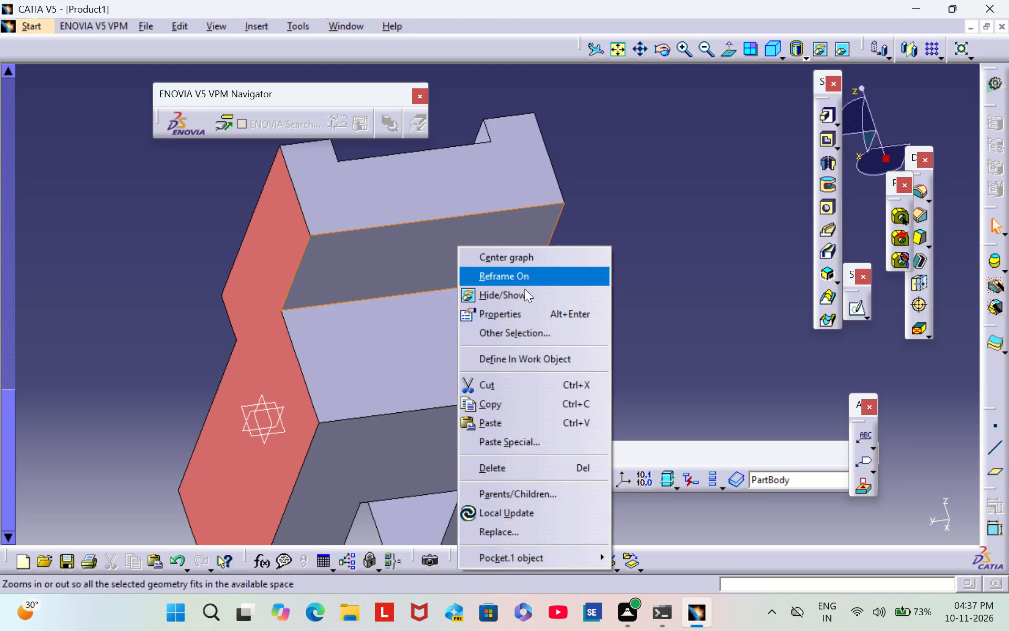
click(543, 310)
click(695, 164)
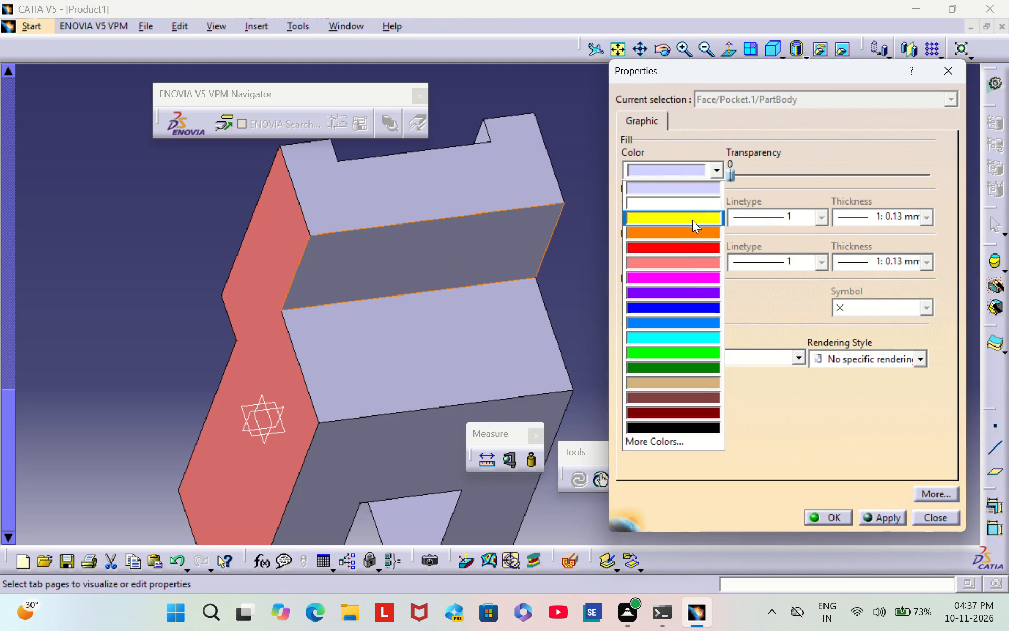
click(697, 261)
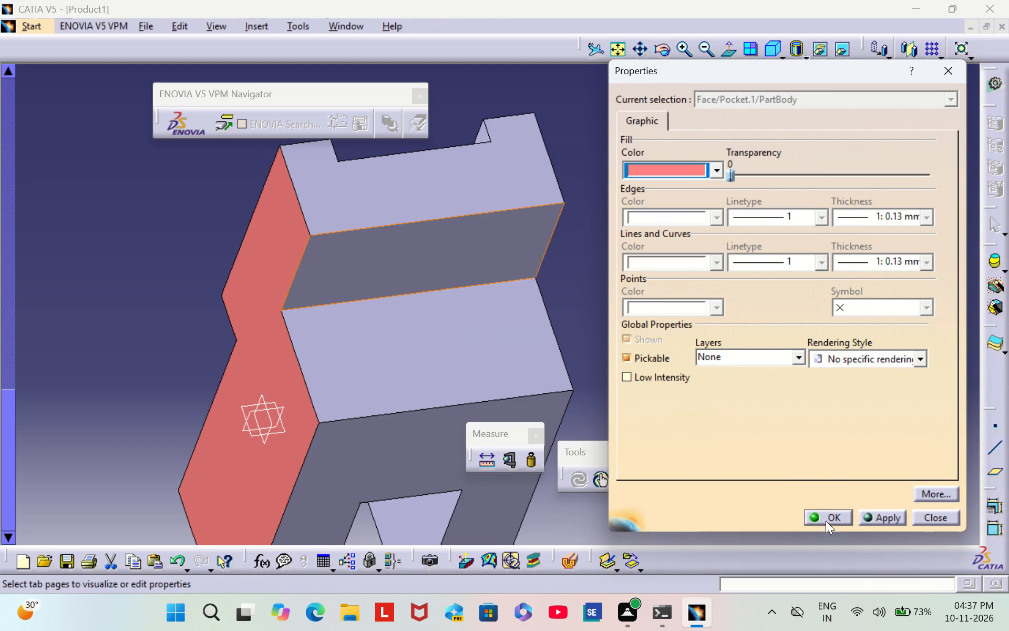
click(826, 520)
click(743, 228)
Colour the block's end face opposite the slot, below the recessed pad, salmon pink.
scroll(216, 230, down, 2)
middle_drag(216, 230, 242, 259)
right_drag(217, 229, 242, 259)
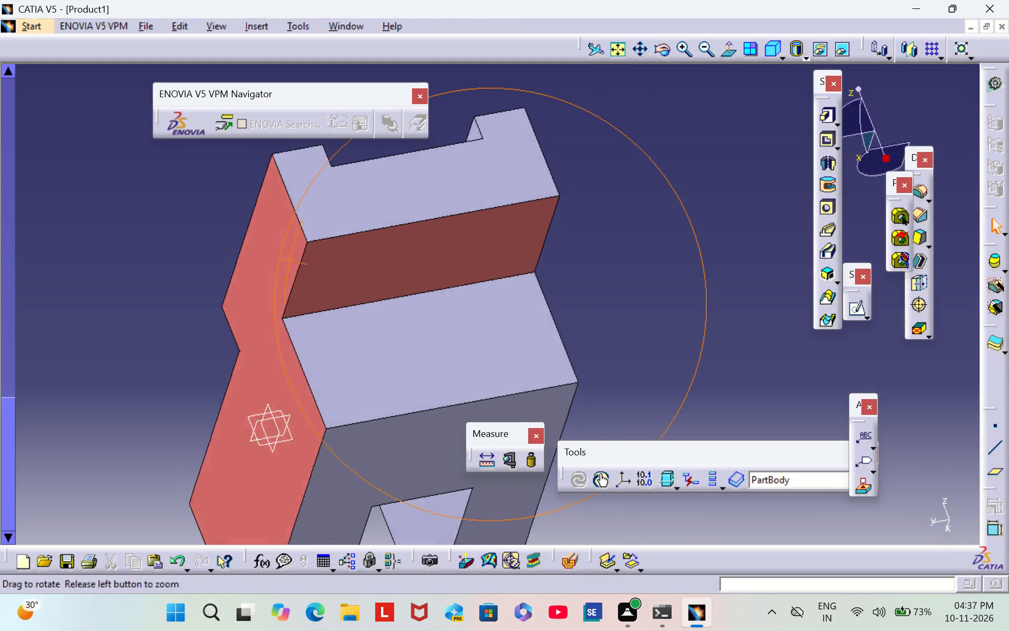
right_drag(242, 259, 408, 333)
middle_drag(242, 259, 409, 335)
right_click(616, 211)
click(703, 279)
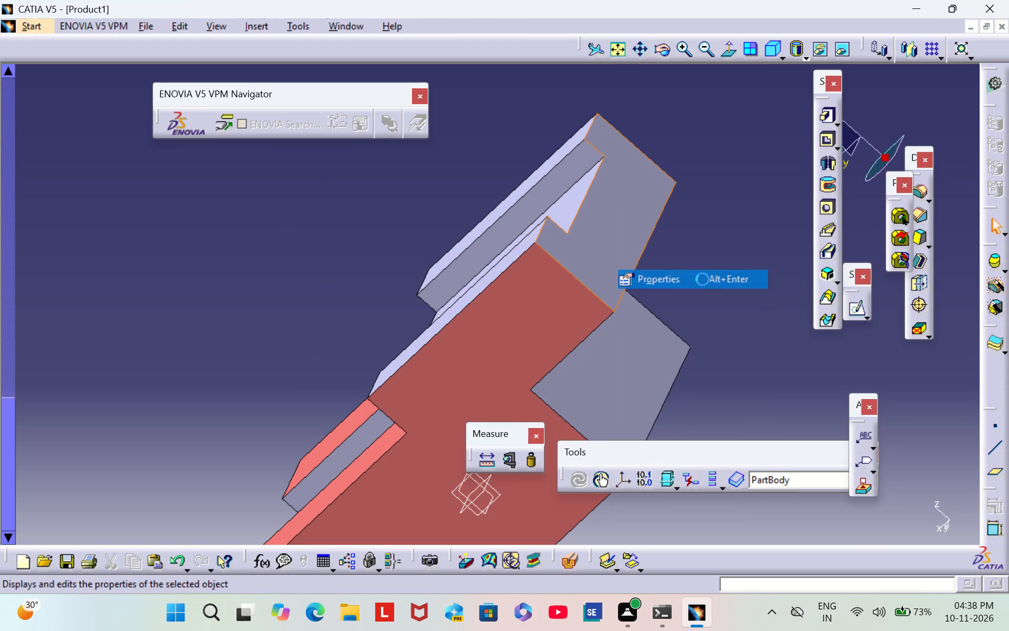
click(687, 180)
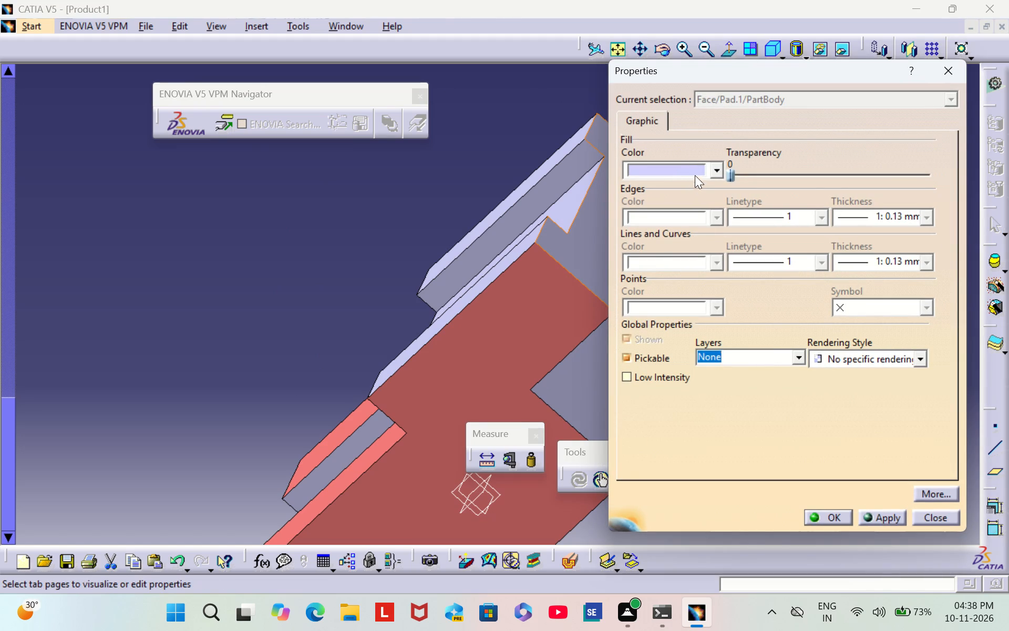
click(695, 175)
click(709, 259)
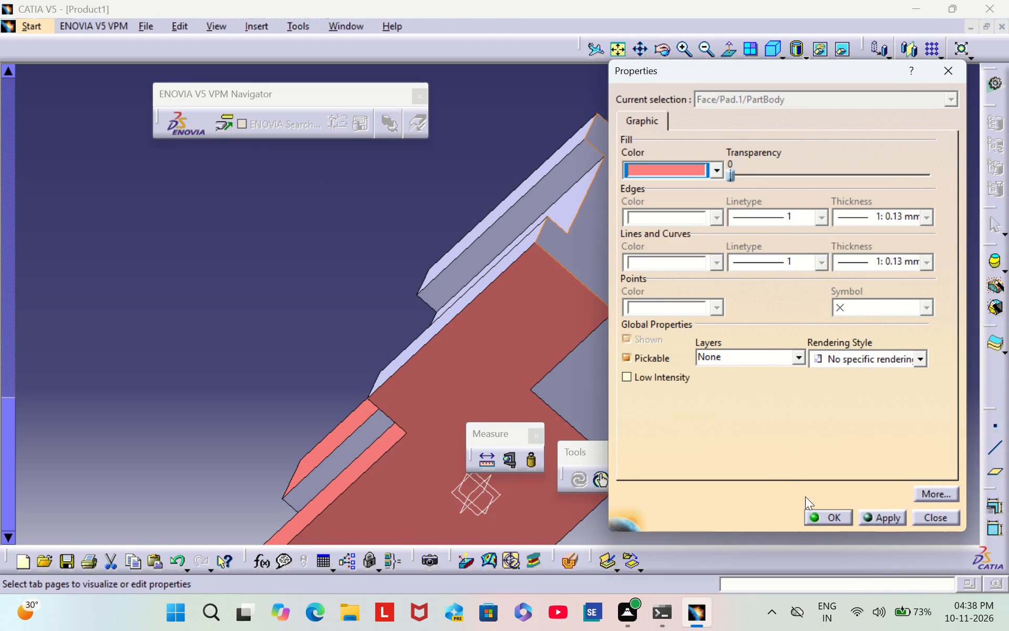
click(828, 513)
click(311, 243)
Colour the floor of the recess in the top pad salmon pink.
middle_drag(318, 239, 576, 281)
scroll(318, 239, down, 1)
right_drag(332, 240, 575, 280)
right_click(645, 336)
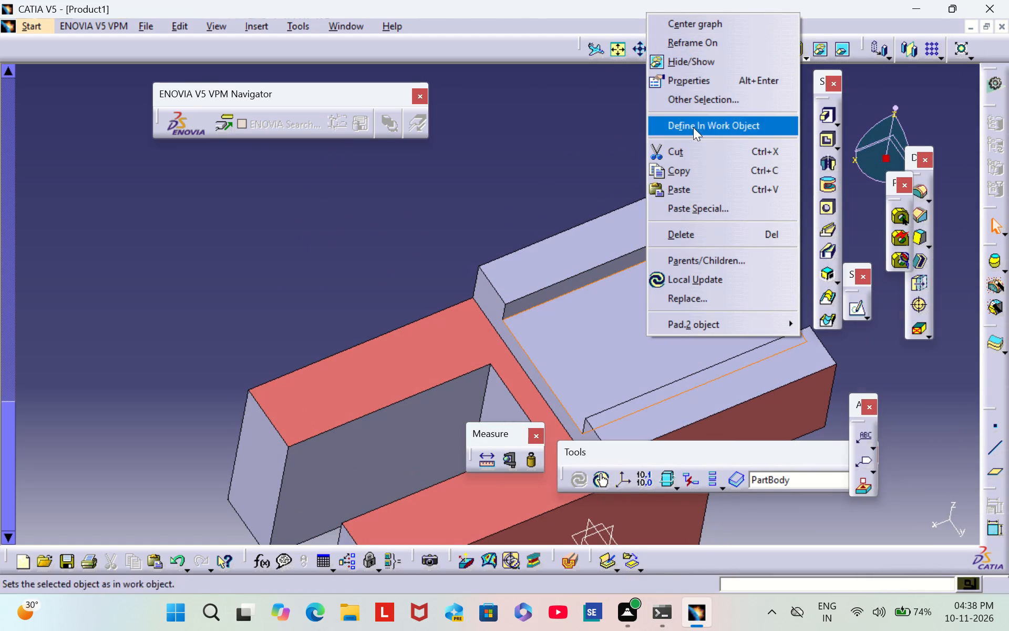
click(703, 82)
click(720, 164)
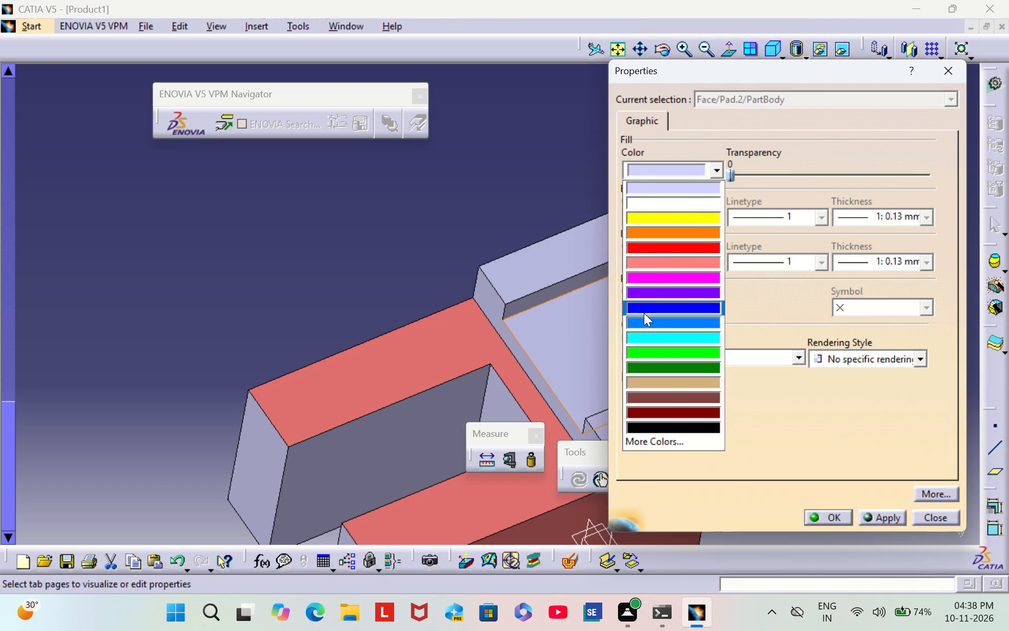
click(695, 251)
click(676, 172)
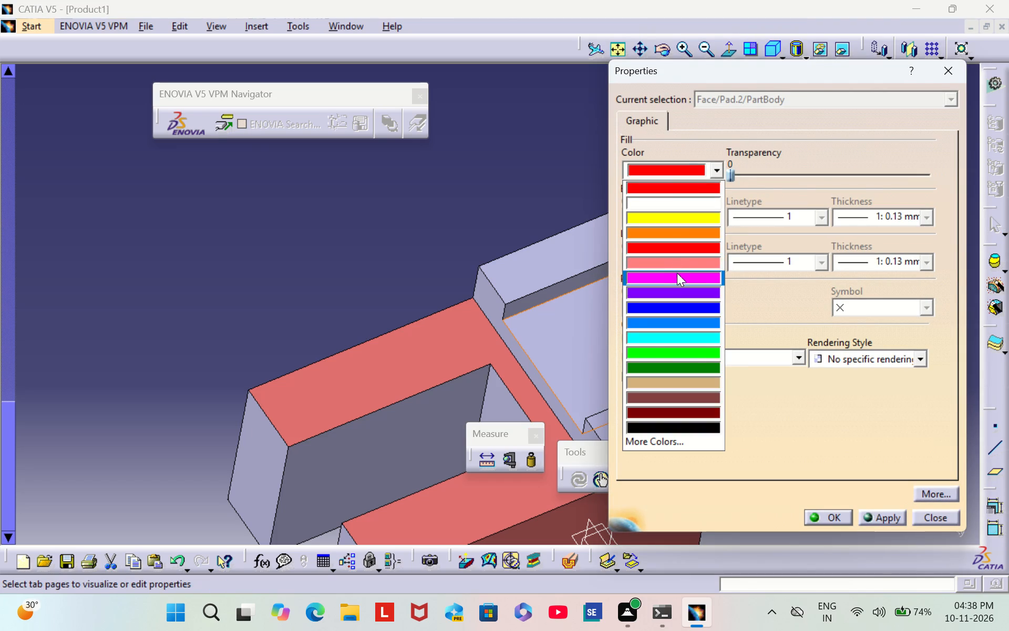
click(688, 260)
click(826, 517)
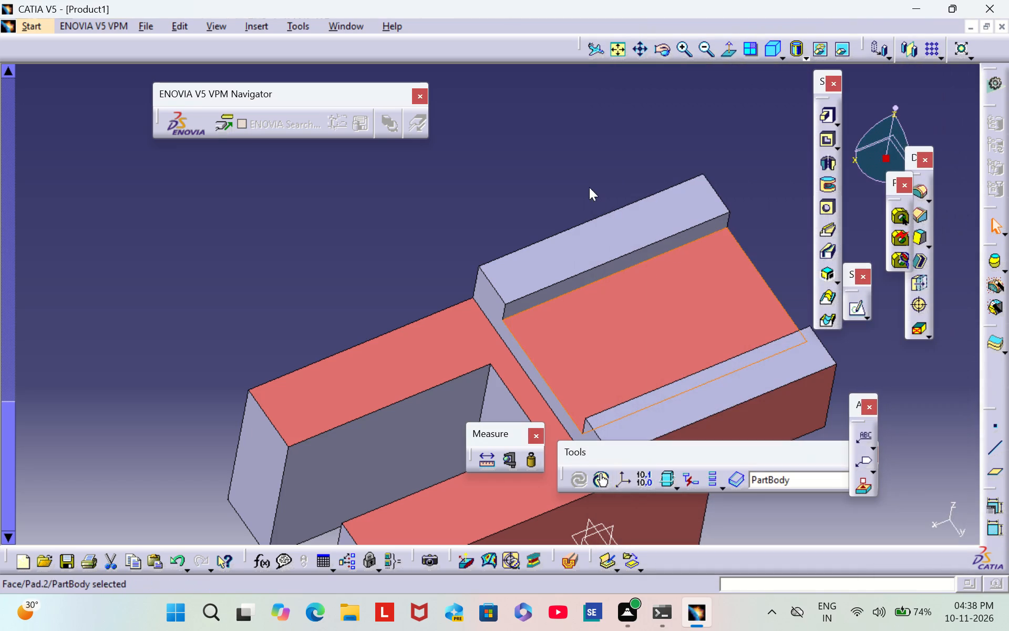
click(588, 185)
Colour one long inner side wall of the end slot salmon pink.
middle_drag(375, 270, 514, 170)
right_click(481, 378)
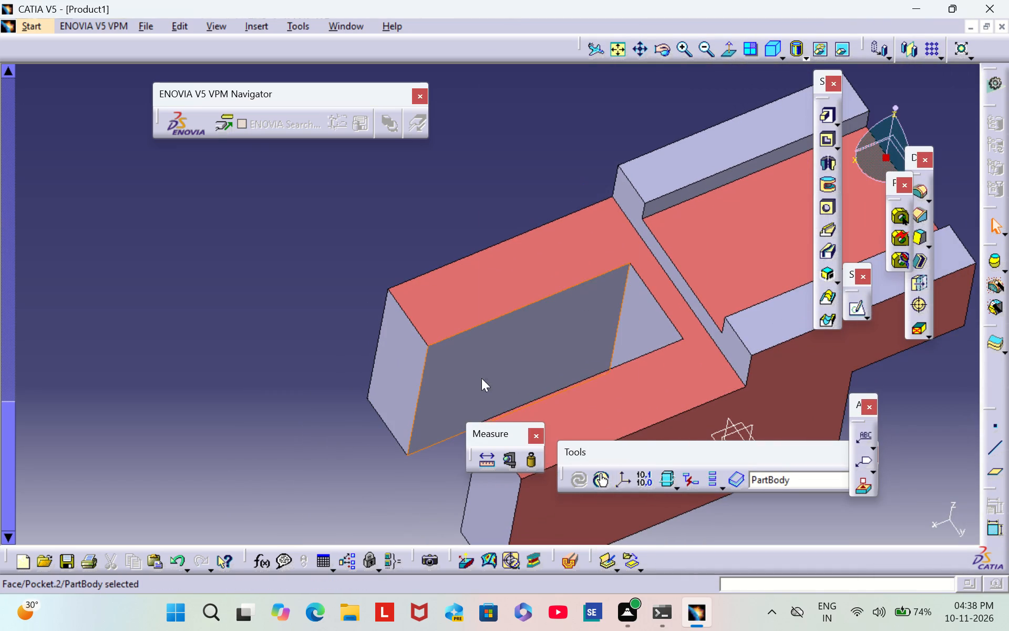
click(571, 127)
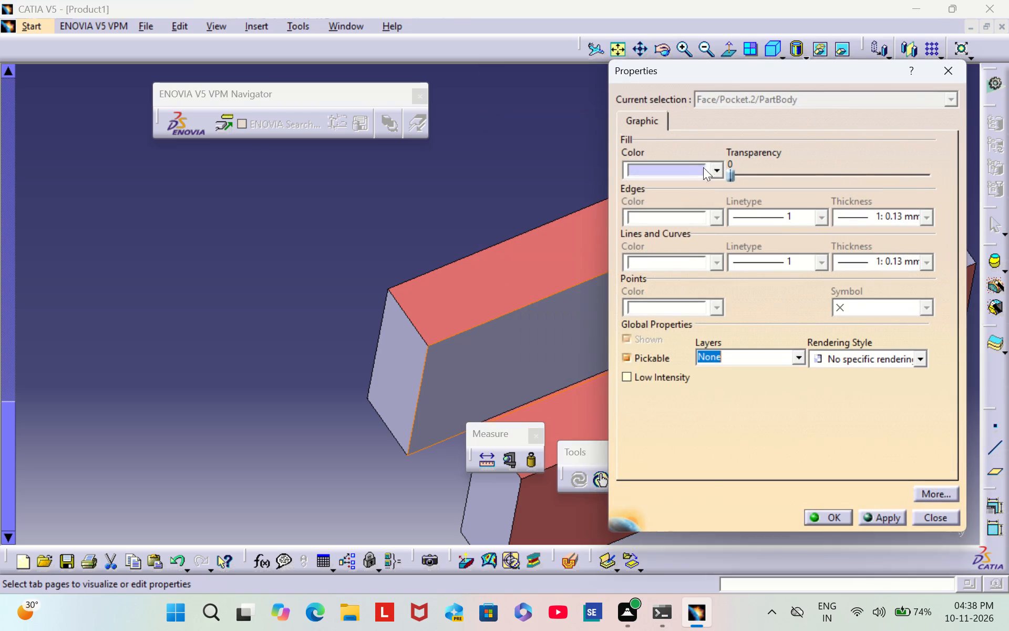
click(708, 169)
click(696, 263)
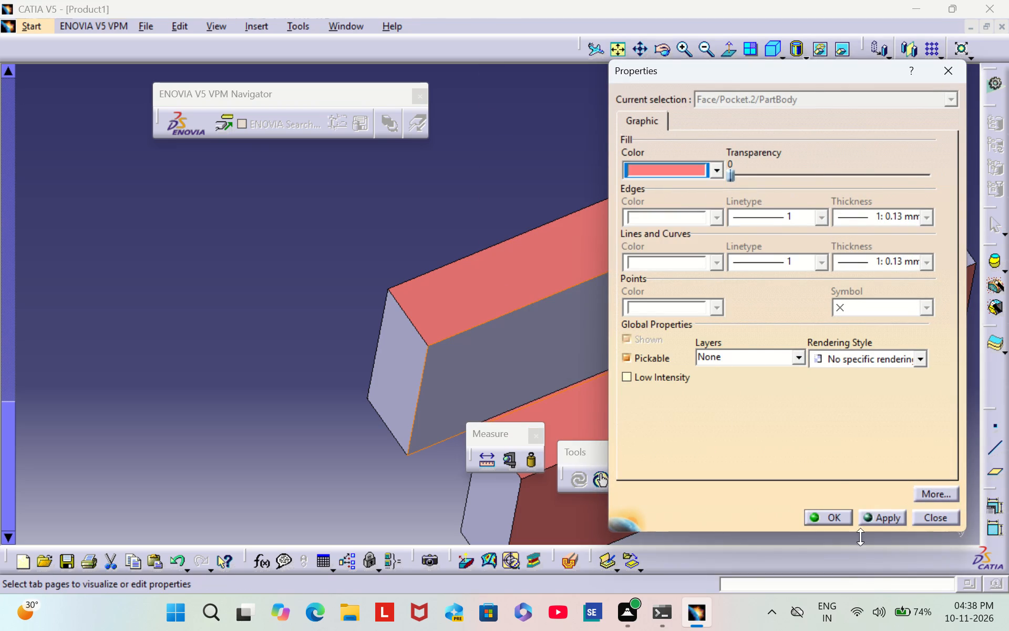
click(837, 514)
click(360, 289)
Colour the block's other large side face, opposite the one already coloured, salmon pink.
middle_drag(390, 270, 446, 281)
scroll(390, 269, down, 1)
right_drag(396, 269, 446, 281)
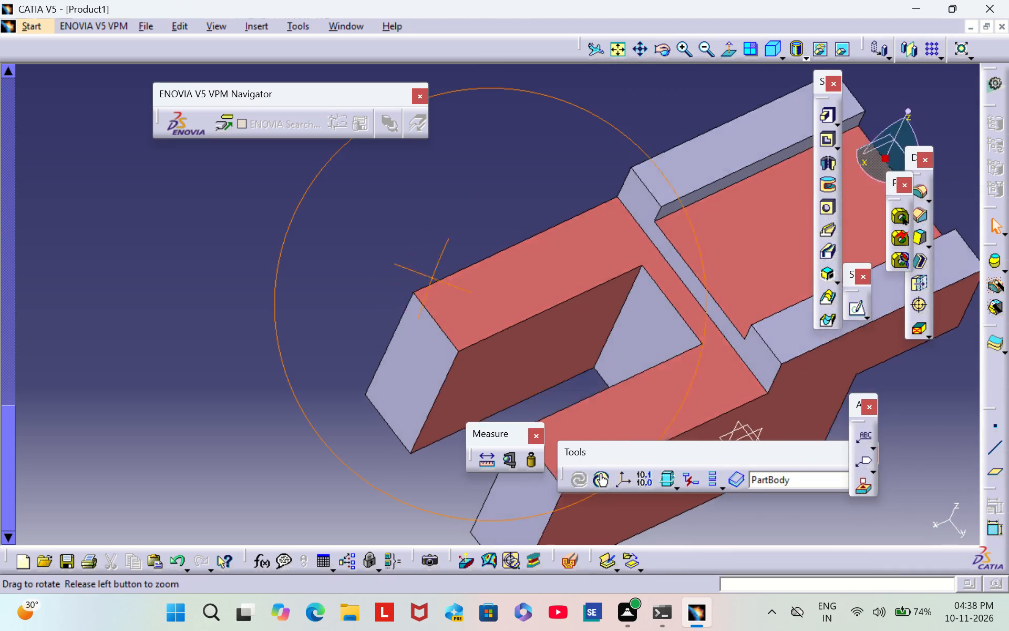
right_drag(446, 281, 601, 311)
middle_drag(446, 281, 601, 311)
right_click(511, 242)
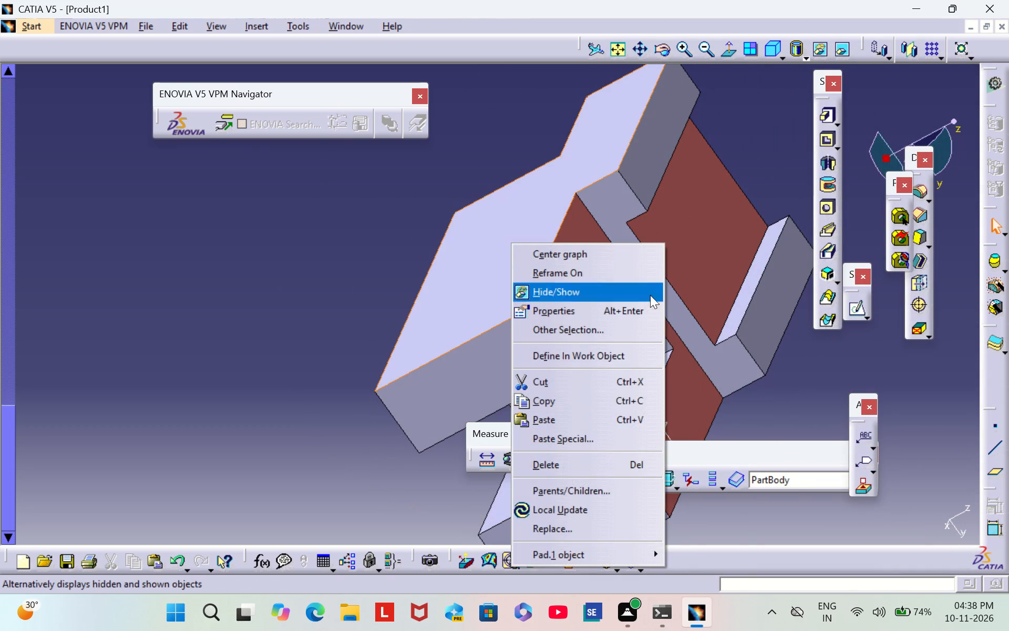
click(619, 316)
click(669, 177)
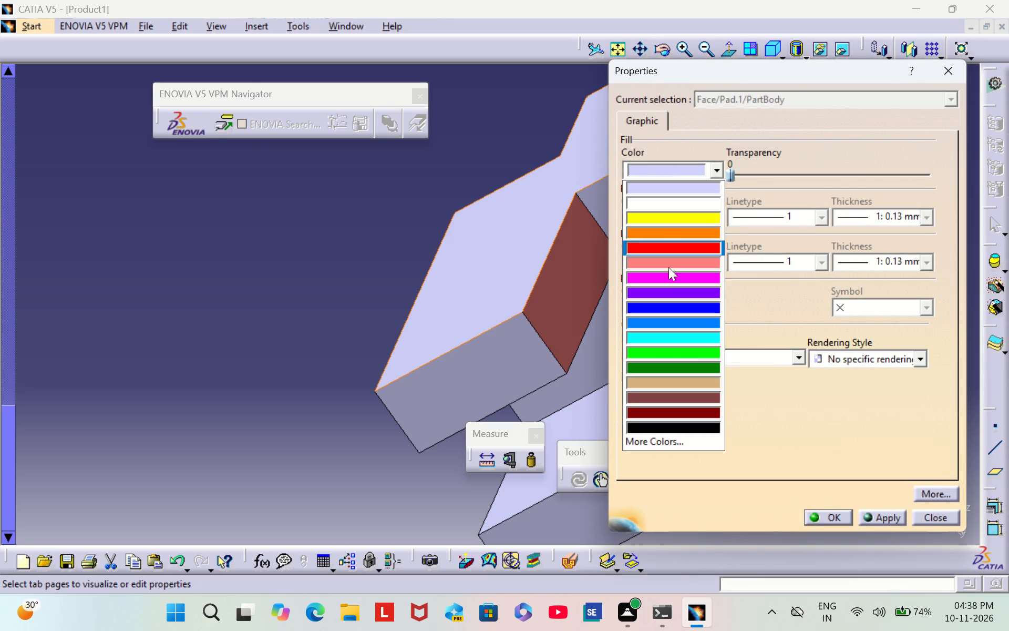
click(683, 261)
click(825, 516)
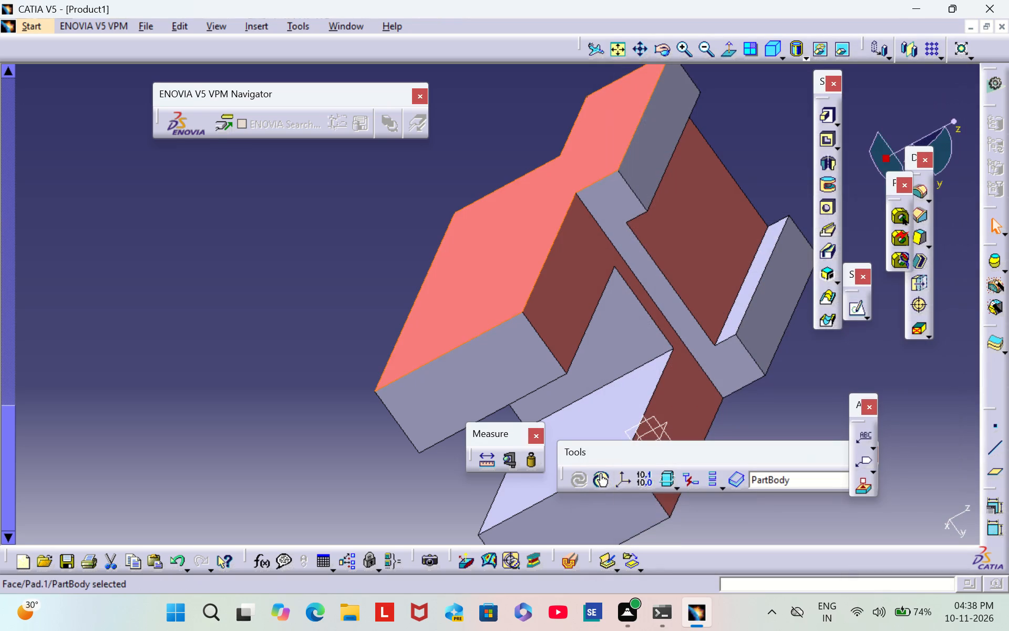
click(386, 238)
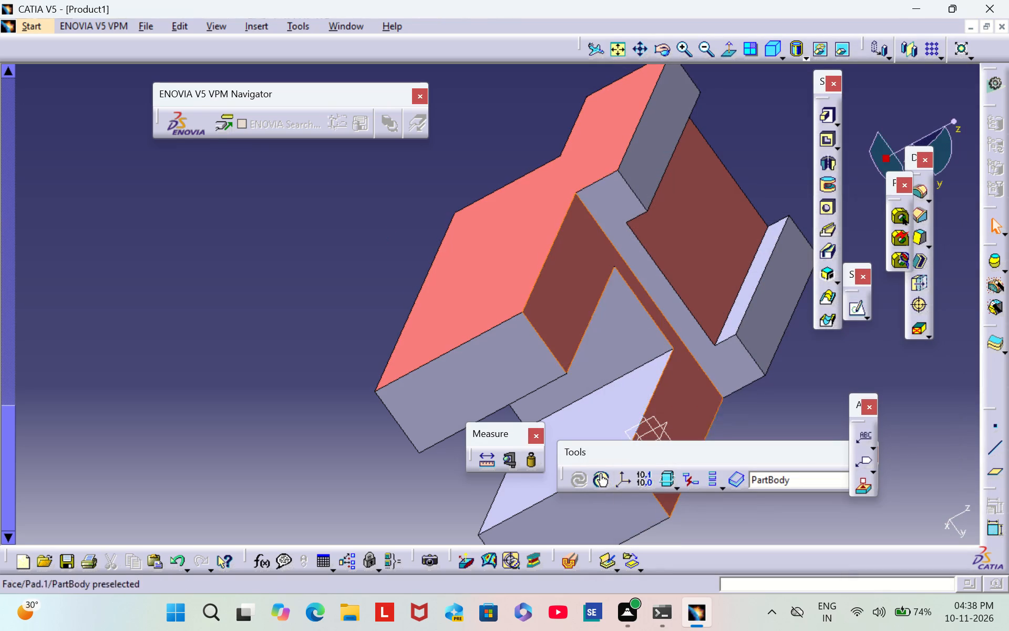
Colour the top face of the raised rim beside the newly coloured side face salmon pink.
right_click(659, 133)
click(719, 197)
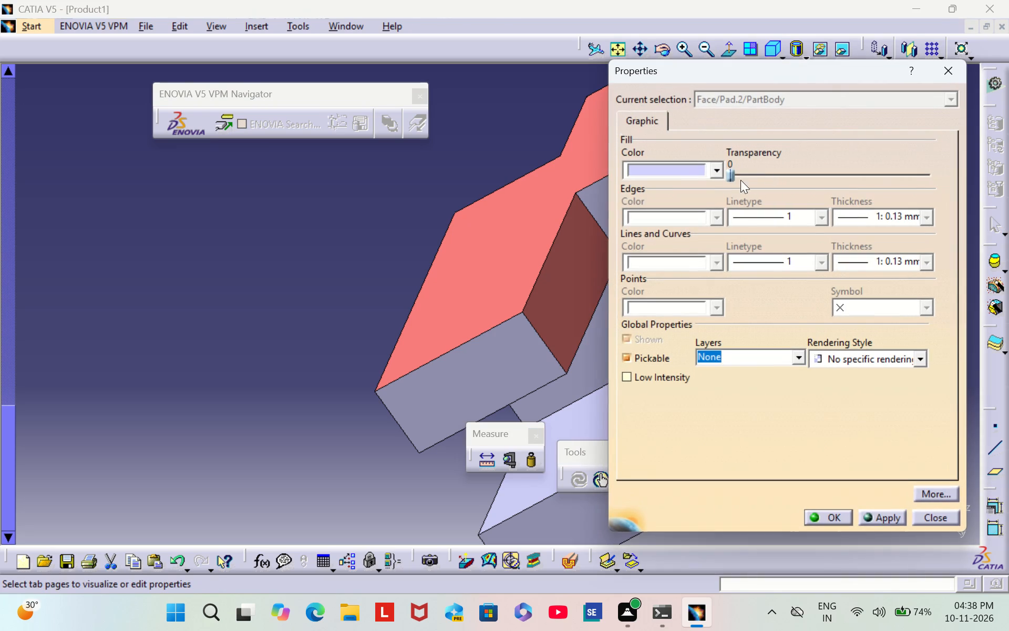
click(706, 162)
click(687, 263)
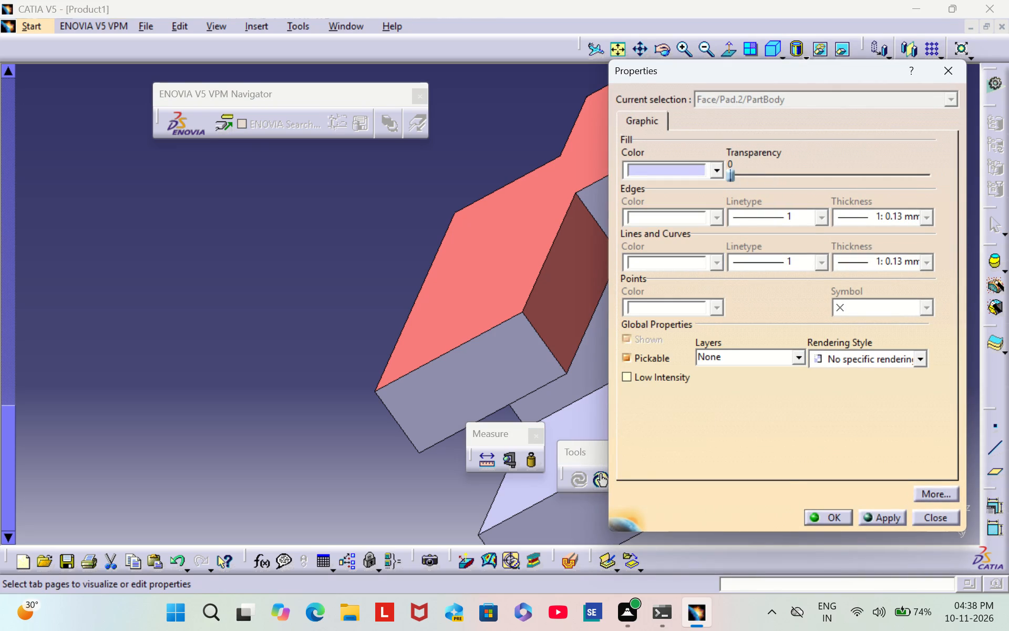
click(826, 516)
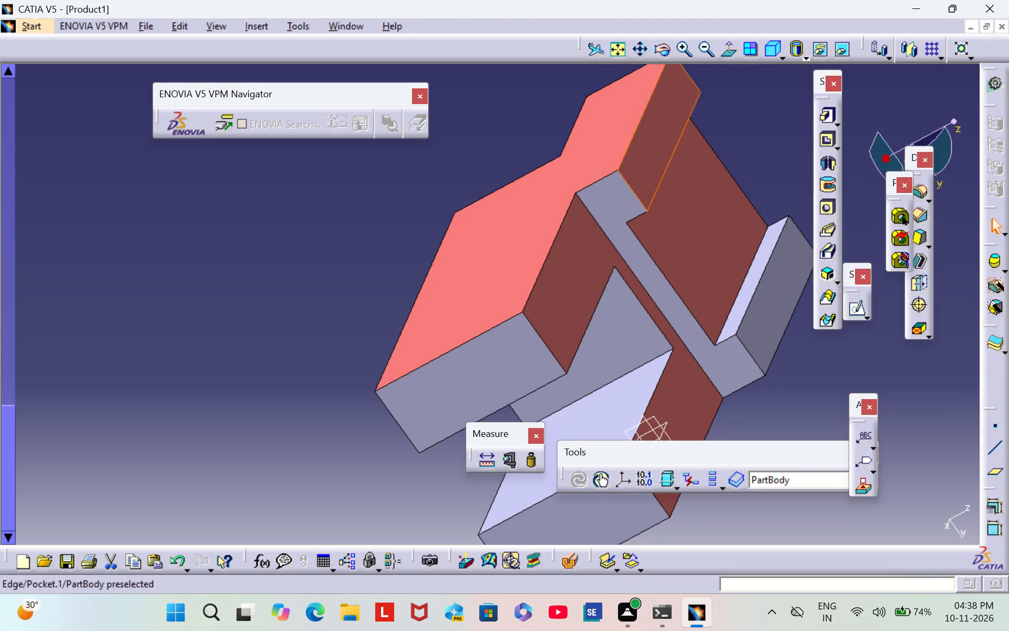
click(544, 151)
Colour the inner end wall of the end slot salmon pink.
middle_drag(767, 148, 685, 147)
right_drag(770, 148, 685, 147)
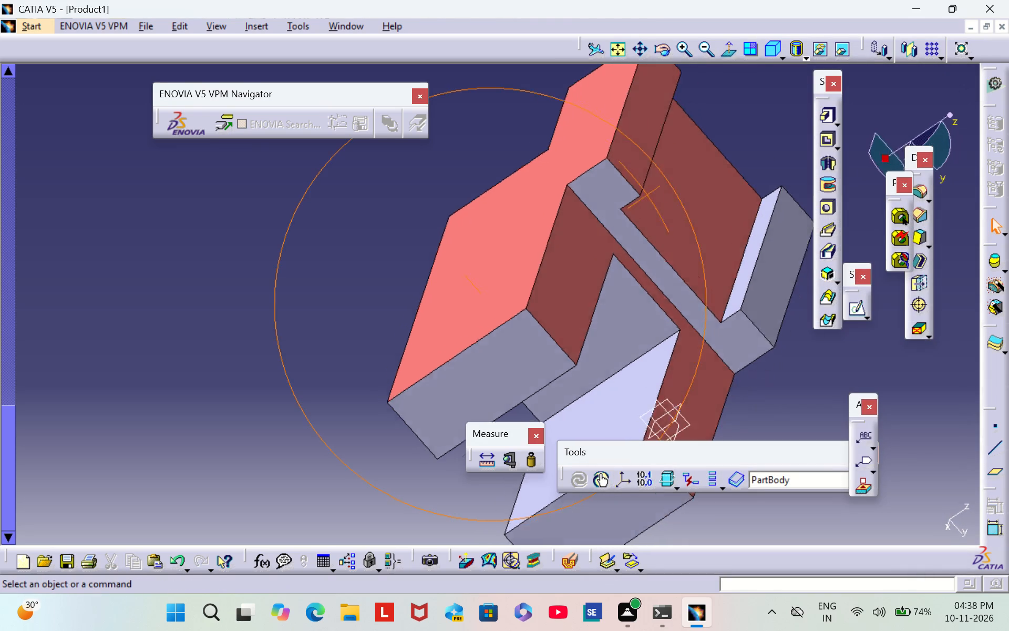
right_drag(685, 147, 541, 162)
middle_drag(685, 147, 541, 162)
middle_drag(643, 222, 594, 269)
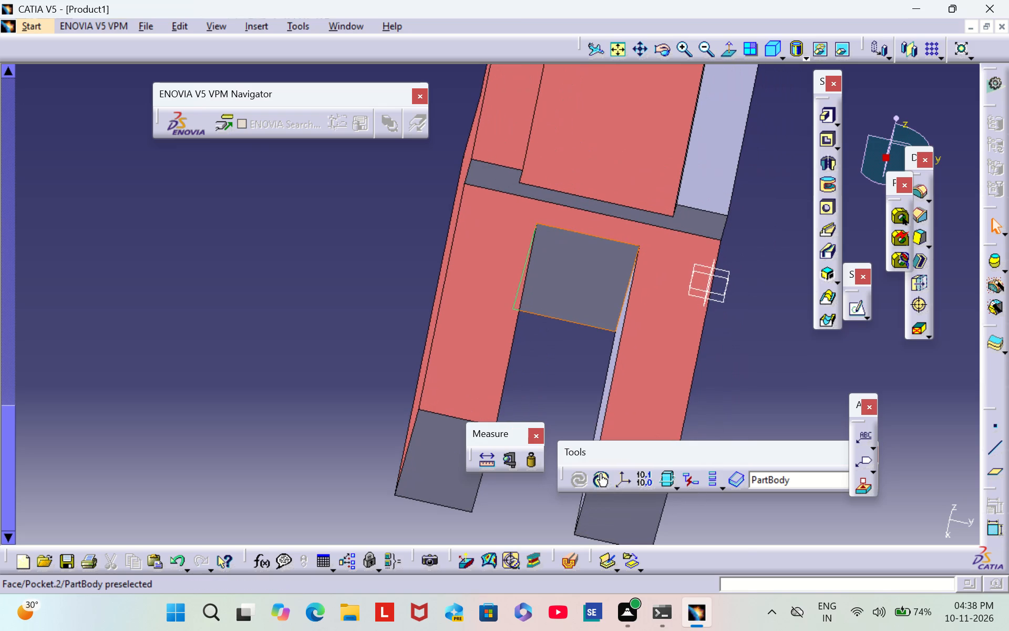
right_click(592, 282)
click(652, 344)
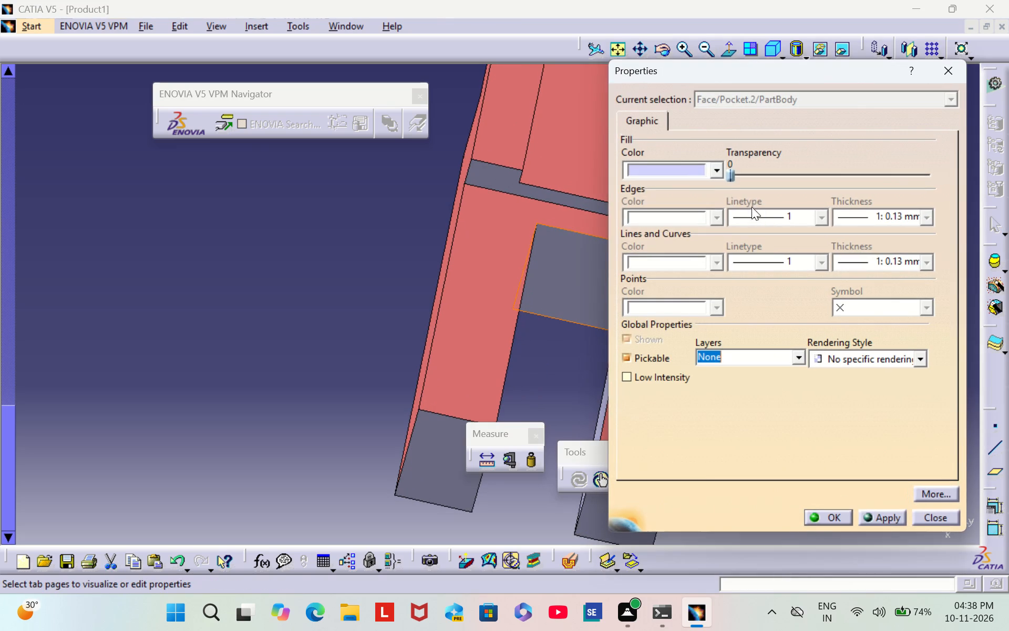
click(693, 165)
click(715, 266)
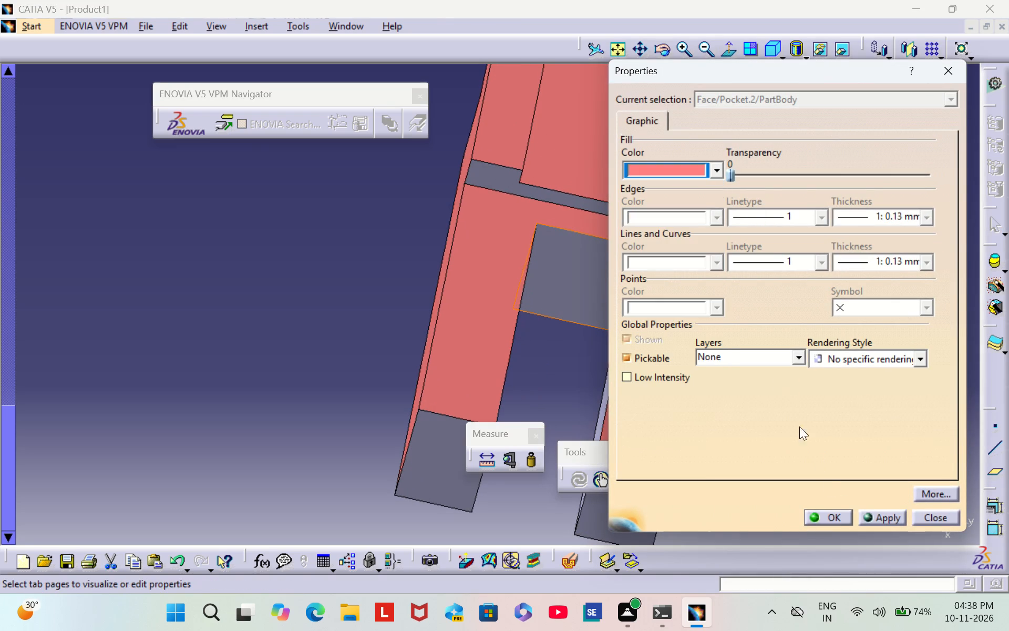
click(834, 516)
click(342, 284)
Colour the long inner side wall of the top pad's recess, beside the already coloured rim, salmon pink.
middle_drag(570, 230, 548, 229)
scroll(570, 229, down, 1)
right_drag(564, 229, 548, 229)
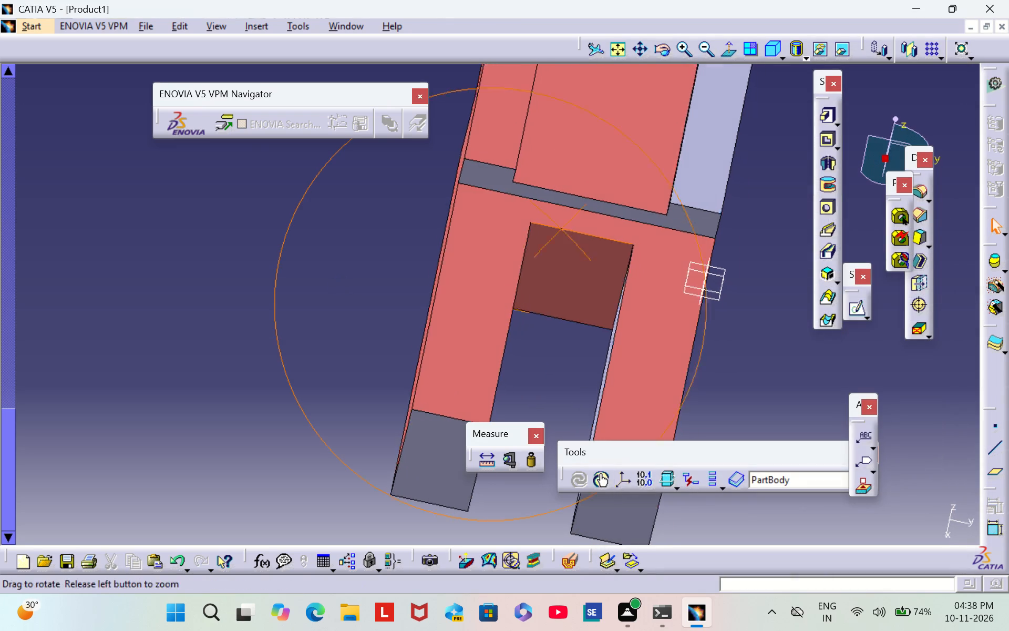
right_drag(548, 229, 342, 295)
middle_drag(548, 229, 342, 295)
scroll(359, 283, up, 1)
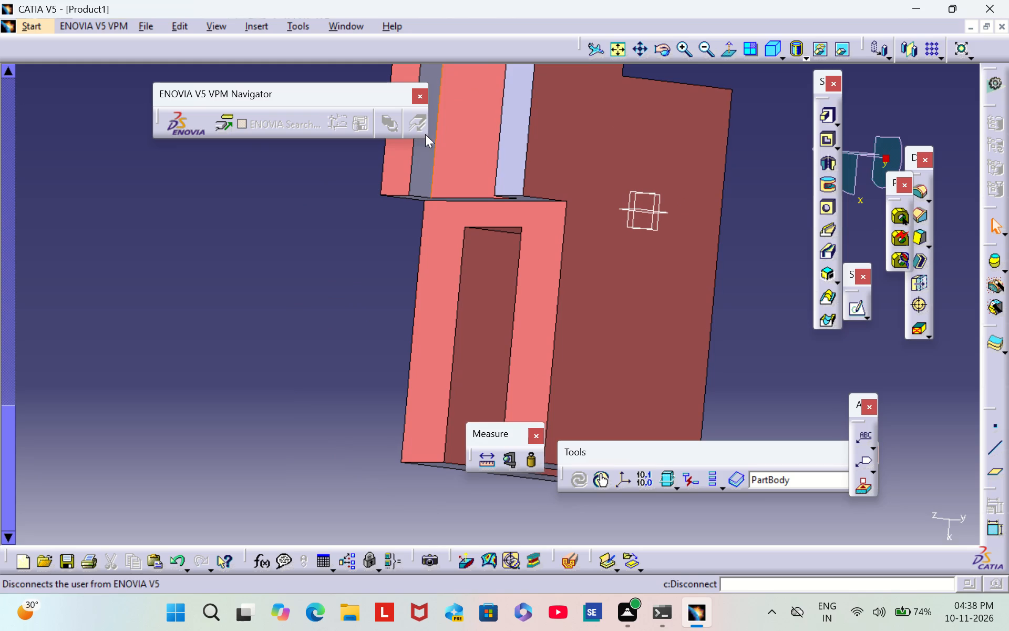
right_click(421, 179)
click(534, 243)
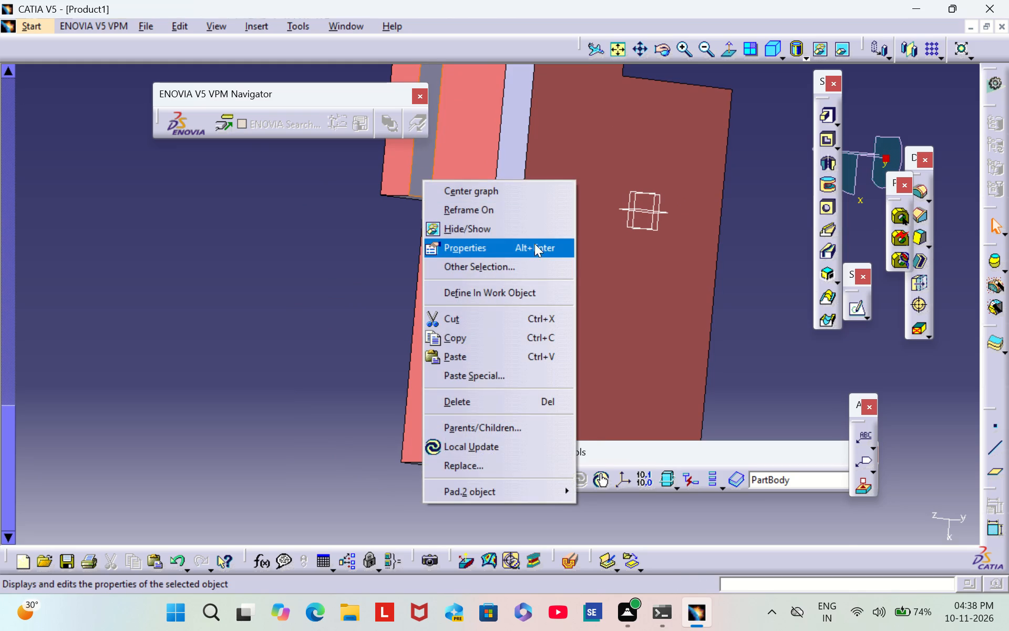
click(712, 168)
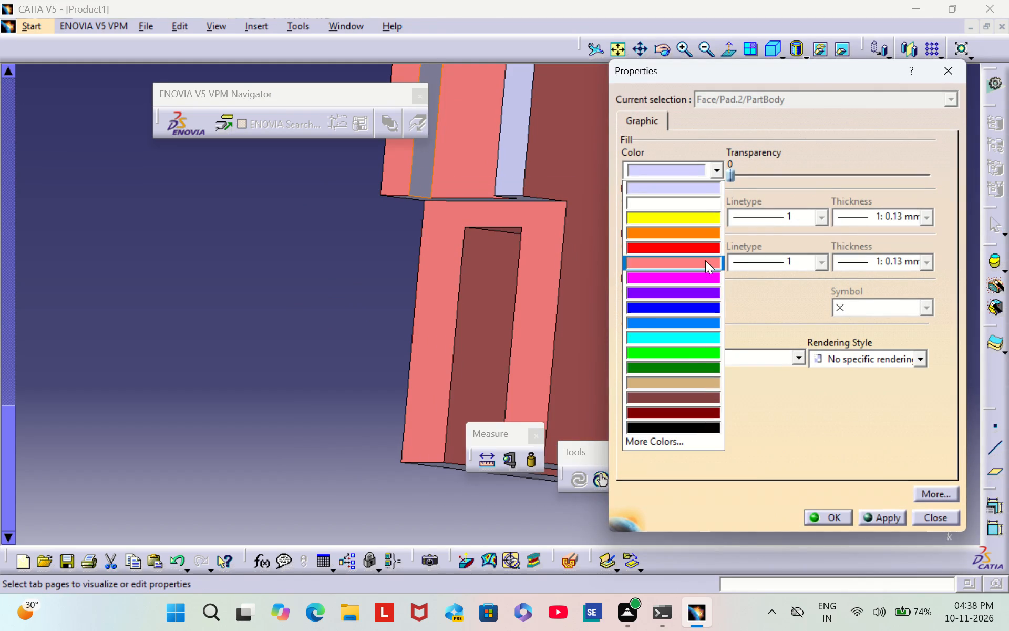
click(705, 260)
click(821, 514)
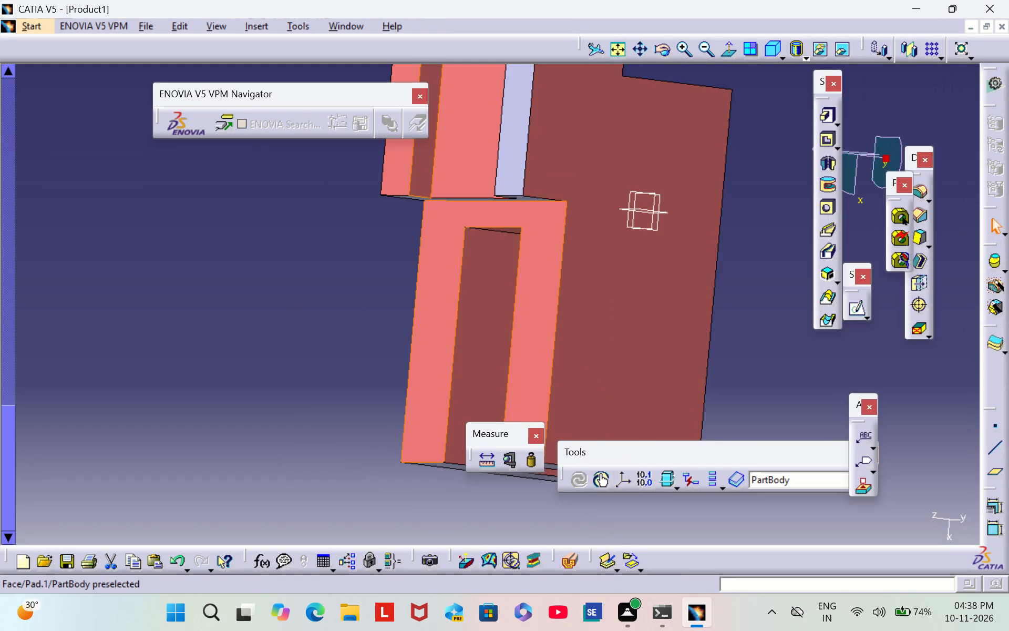
click(417, 351)
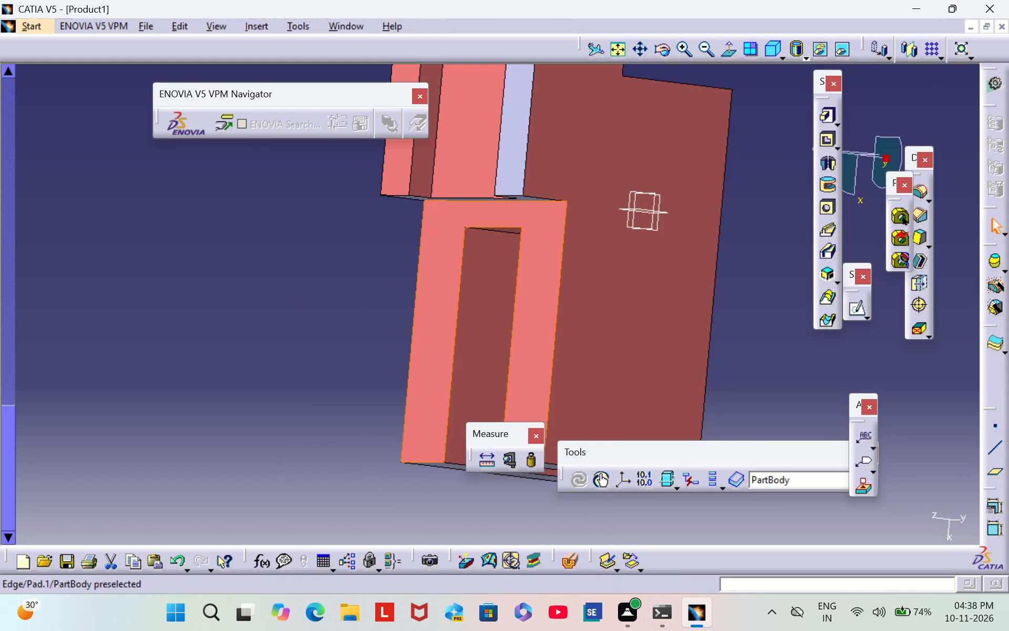
Colour the top pad's end face on the side facing the end slot salmon pink.
middle_drag(393, 325, 441, 204)
right_drag(400, 317, 441, 204)
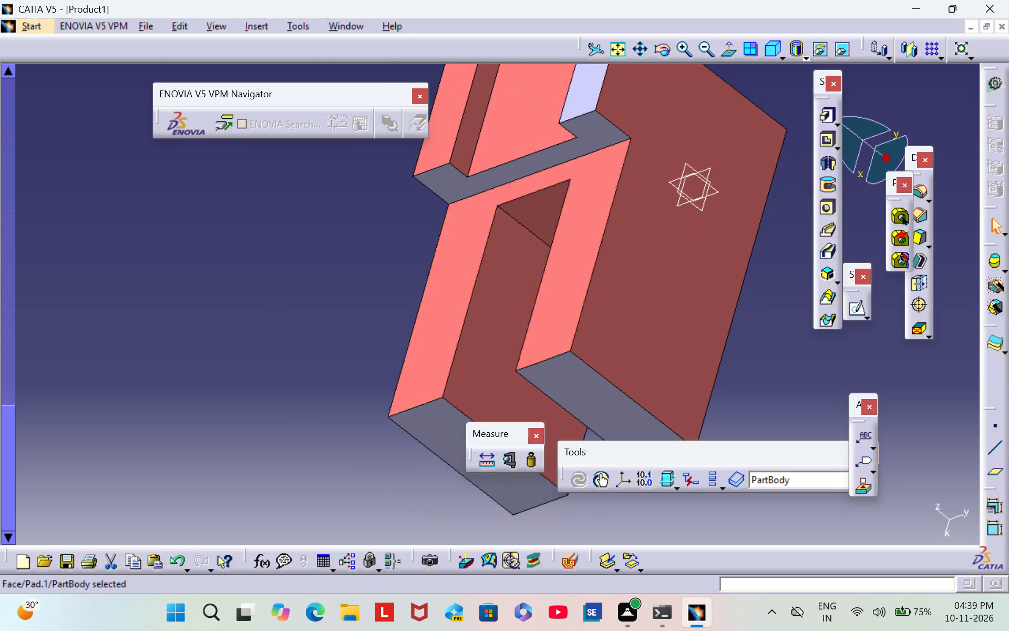
right_click(556, 157)
click(667, 226)
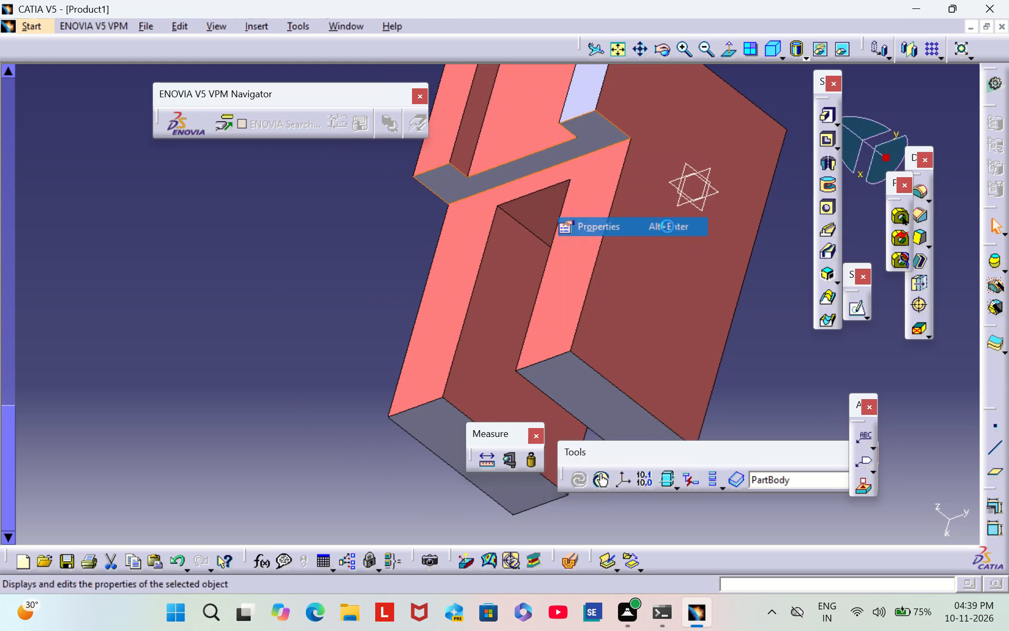
click(708, 170)
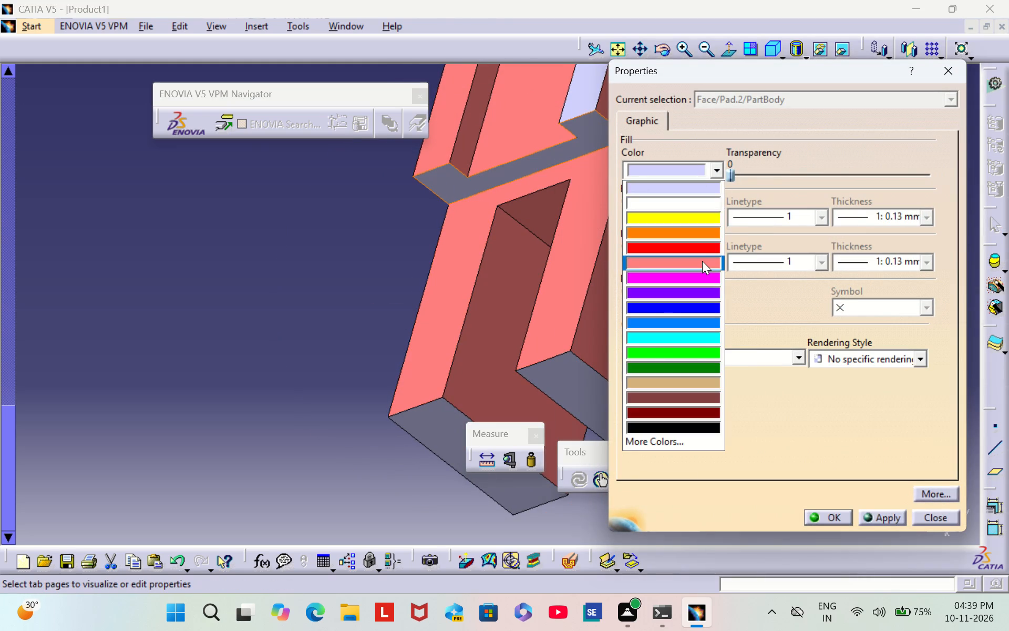
click(702, 261)
click(825, 515)
click(372, 258)
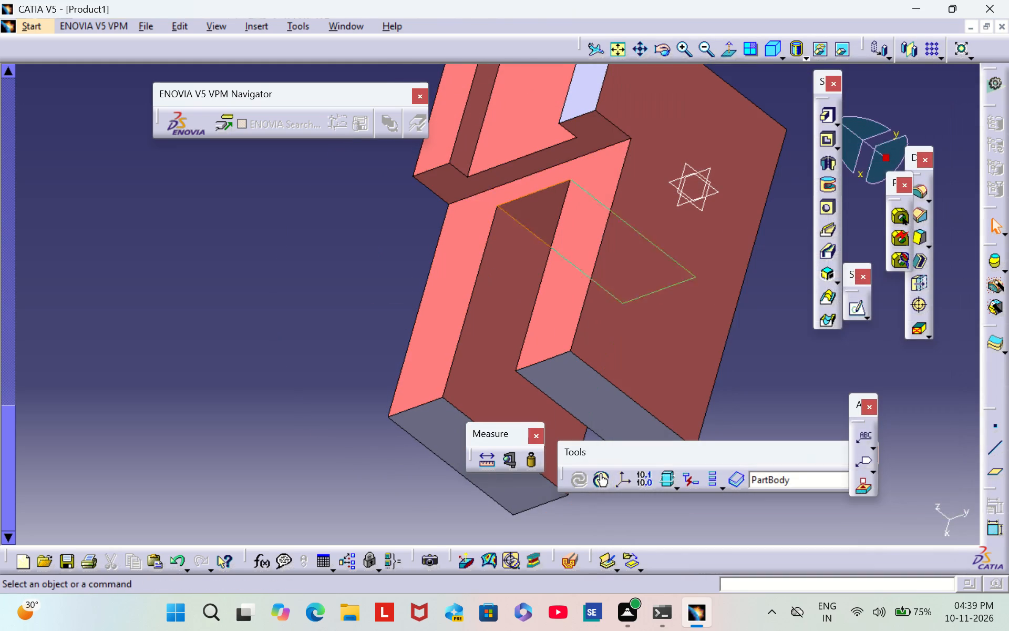
Colour the top face of the remaining raised rim beside the recess salmon pink.
middle_drag(663, 120, 531, 266)
scroll(663, 120, down, 1)
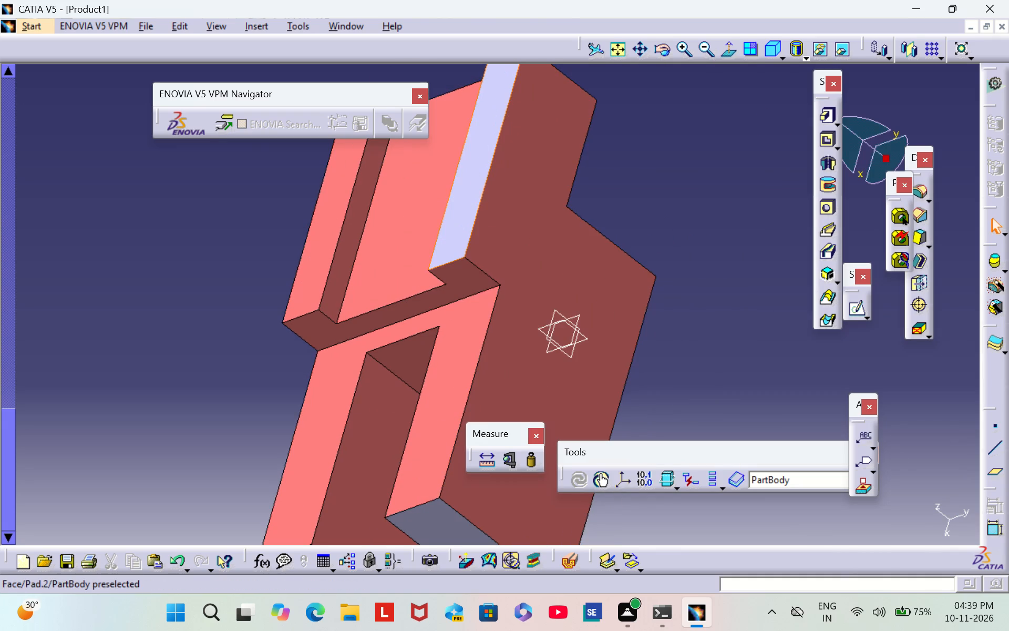
right_click(479, 152)
click(560, 224)
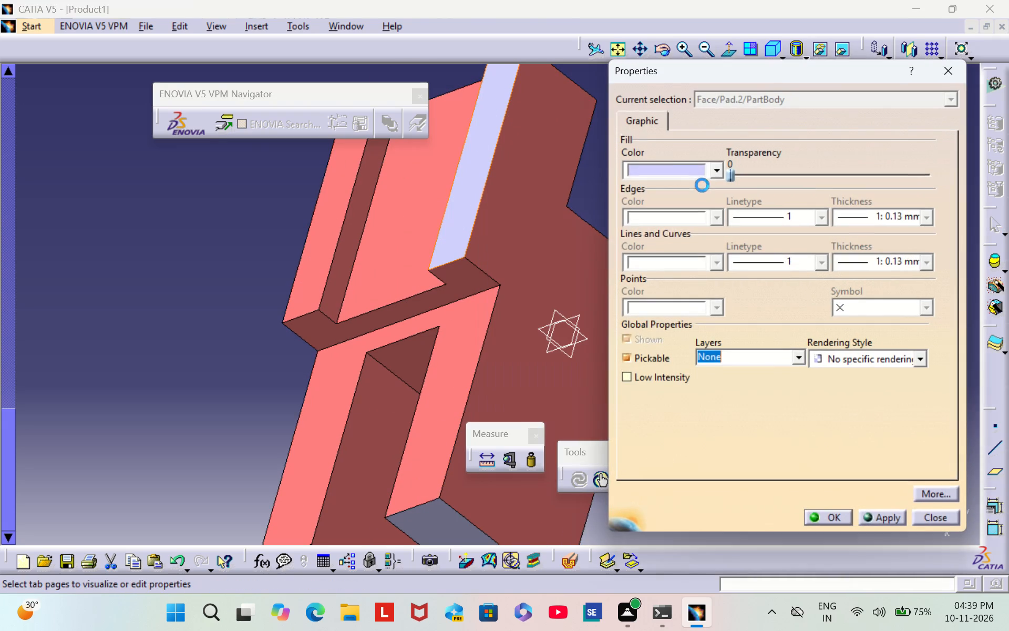
click(706, 170)
click(703, 259)
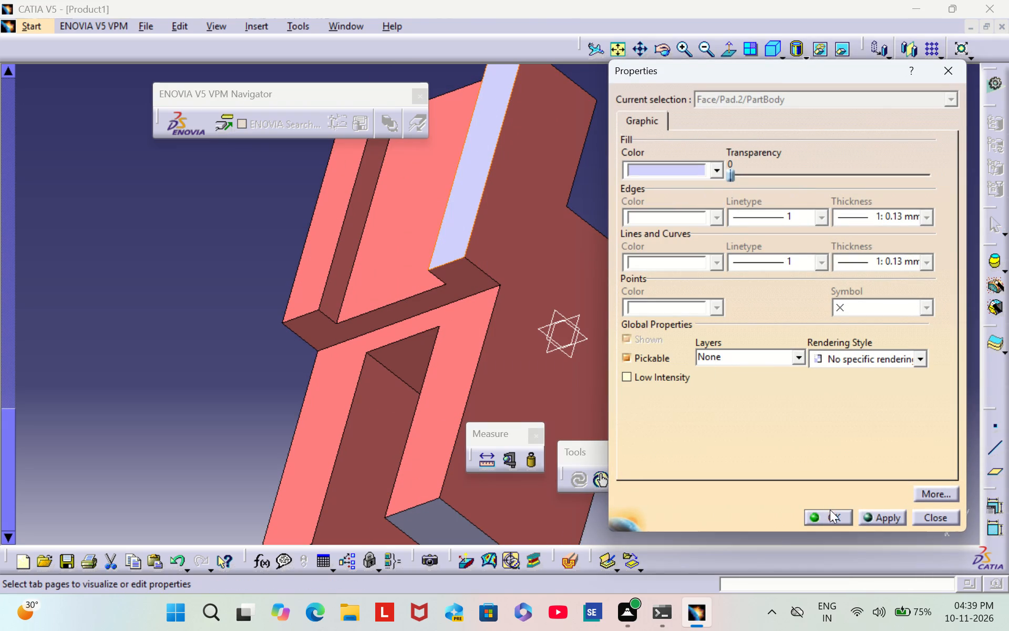
click(829, 516)
click(714, 190)
Colour the end face of one of the two arms beside the end slot salmon pink.
scroll(674, 315, down, 1)
middle_drag(674, 315, 712, 165)
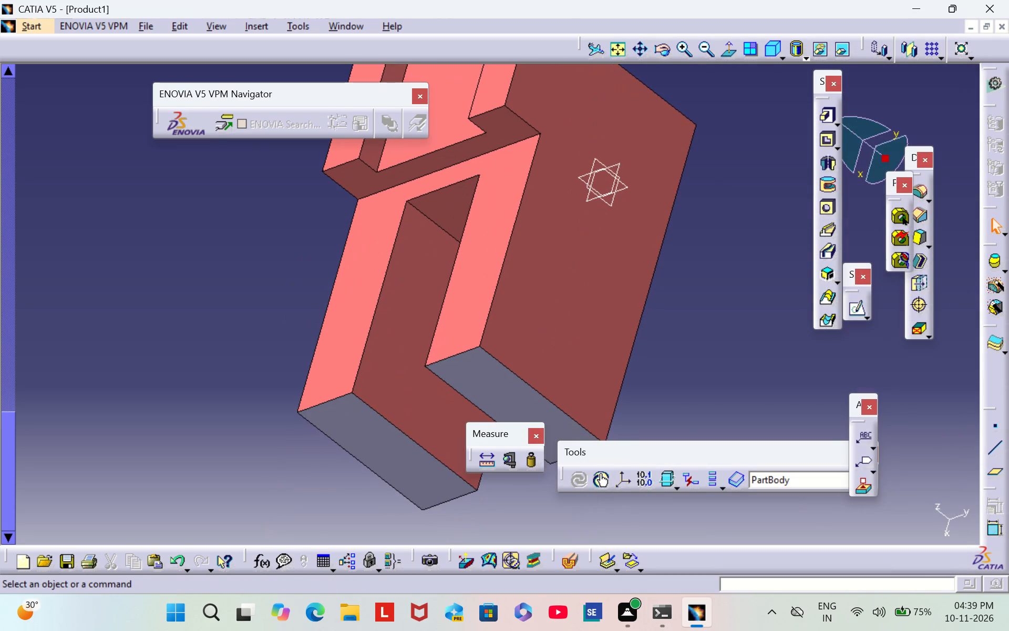
middle_drag(689, 306, 731, 240)
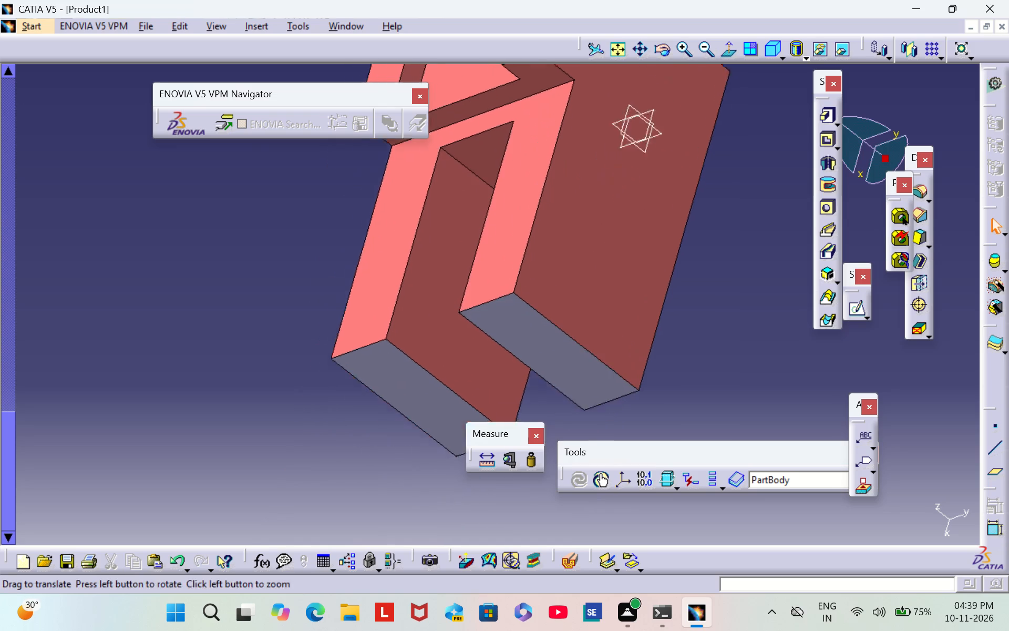
middle_drag(731, 240, 776, 170)
right_click(471, 297)
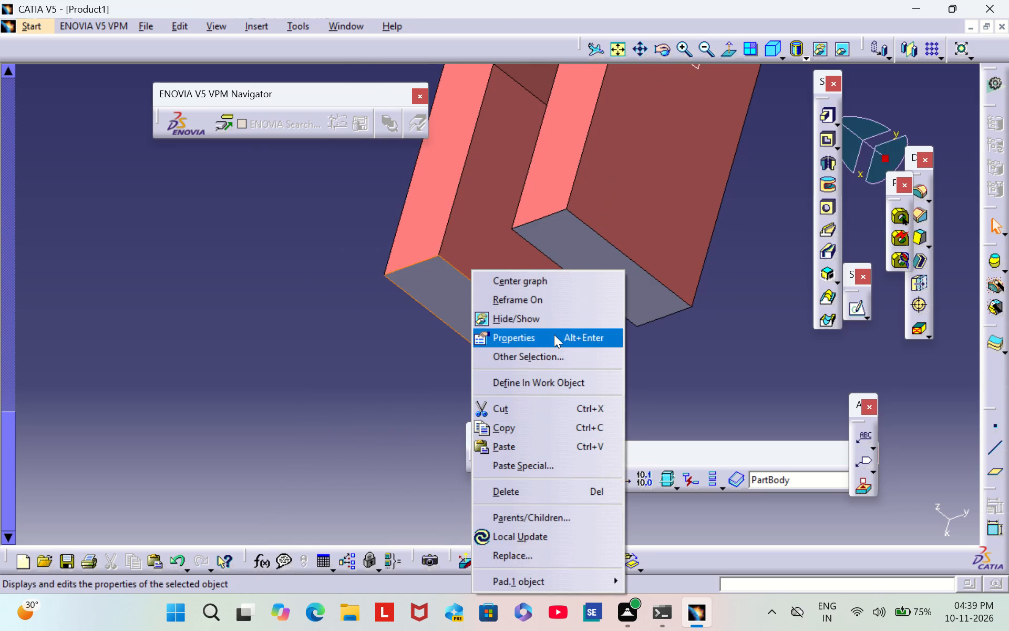
click(554, 334)
click(706, 174)
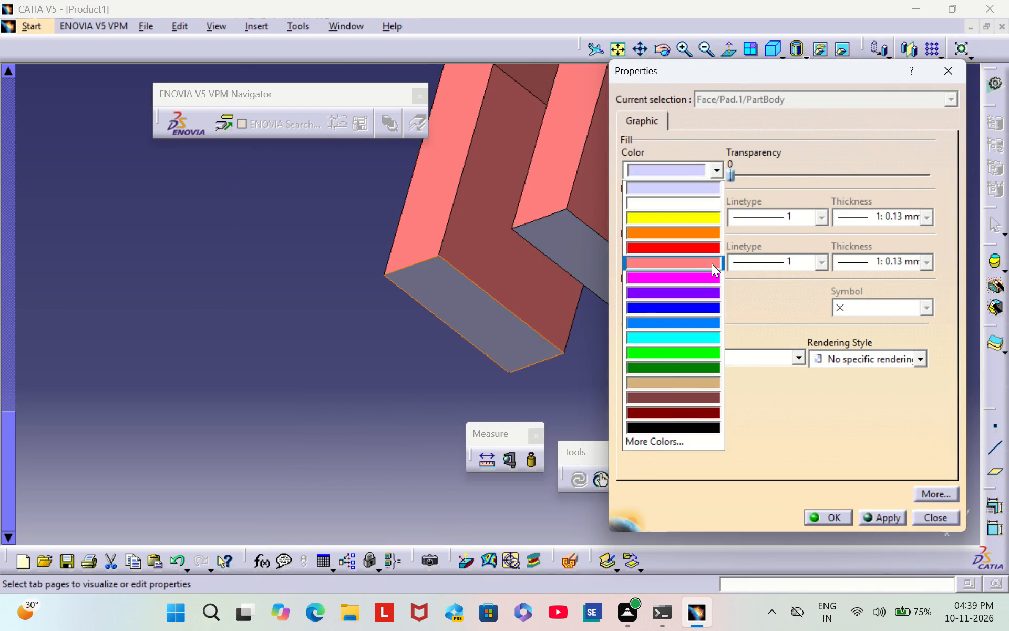
click(712, 263)
click(827, 513)
click(766, 369)
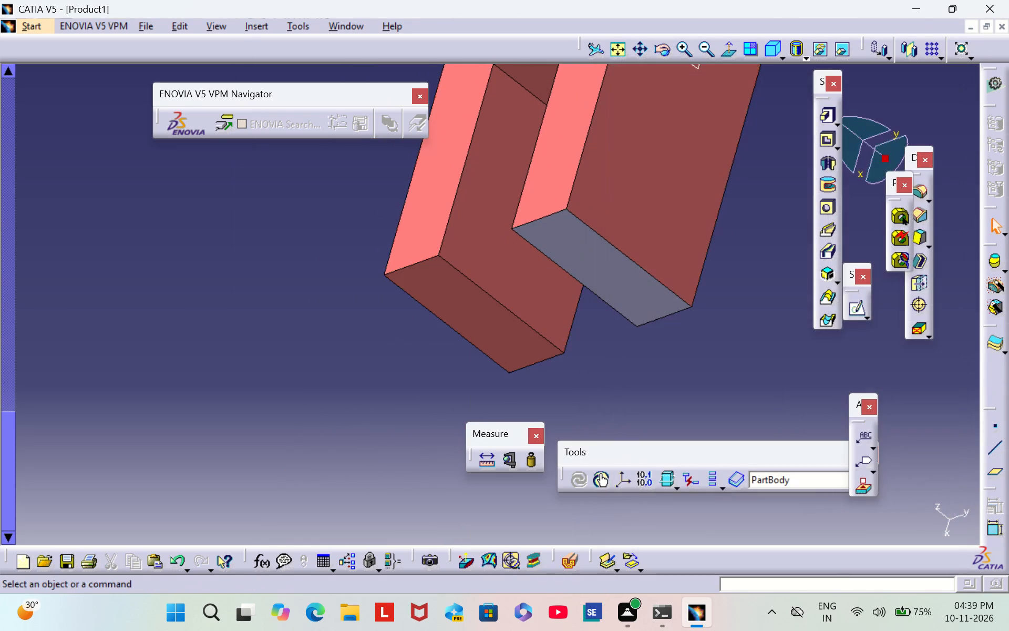
Colour the end face of the other arm beside the end slot salmon pink.
right_click(601, 273)
click(693, 332)
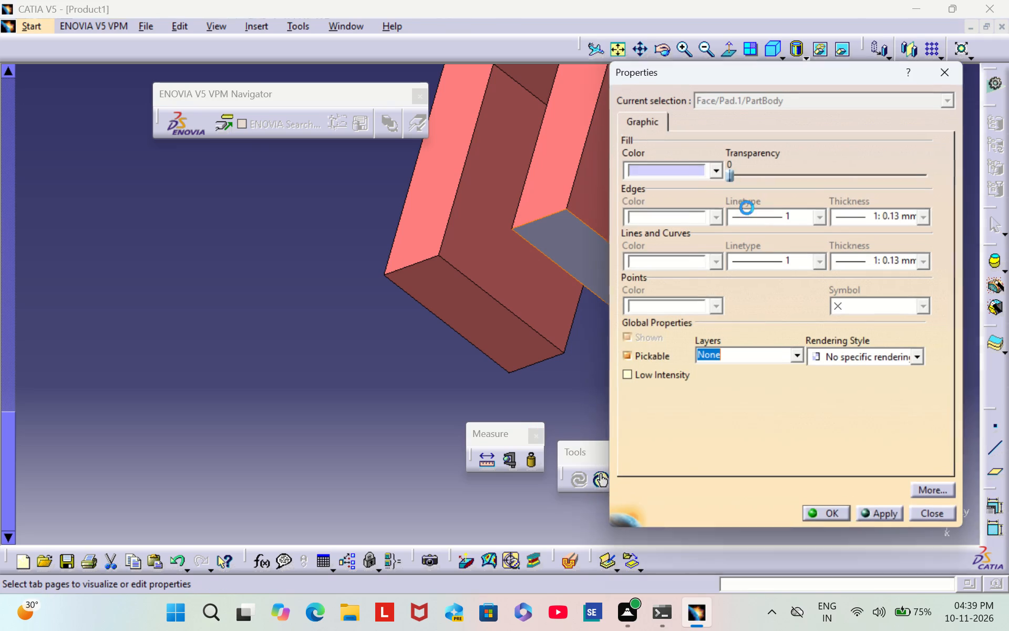
click(713, 176)
click(691, 263)
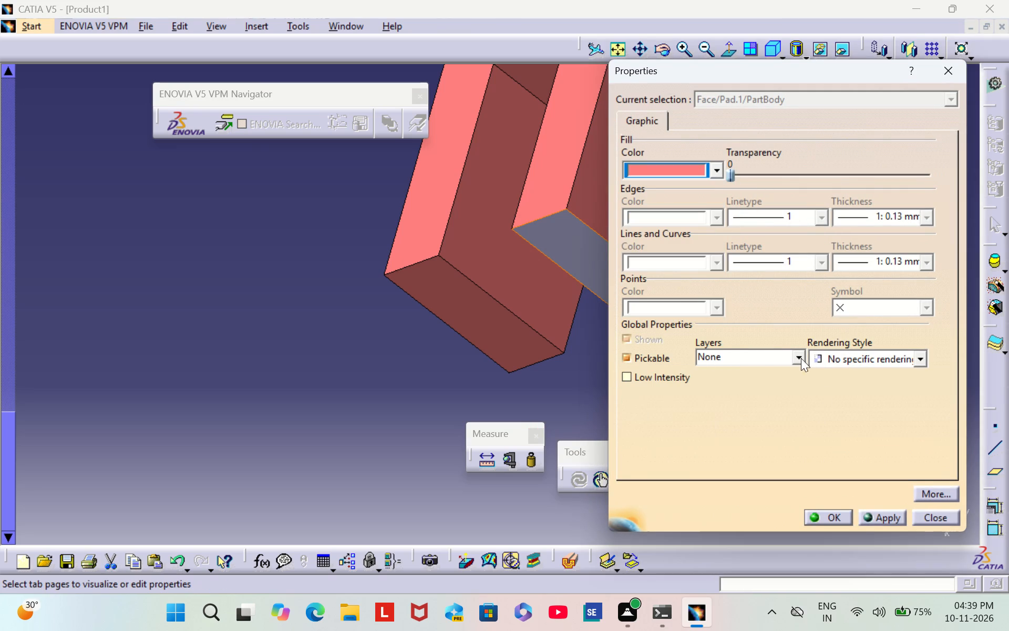
click(831, 513)
click(726, 385)
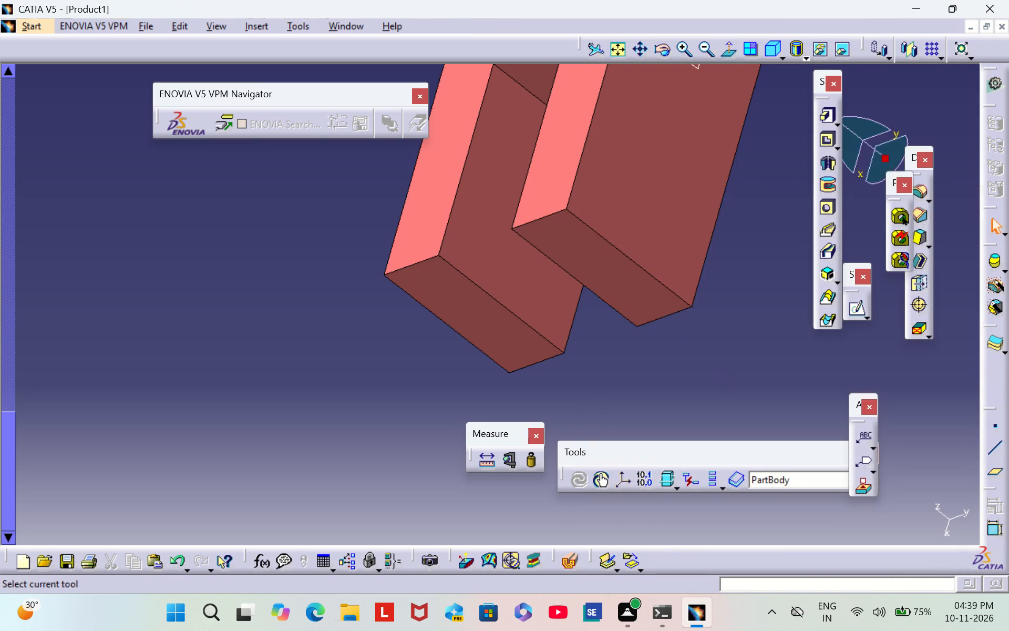
Colour the block's U-shaped underside, opposite the top pad, salmon pink.
middle_drag(758, 241, 575, 411)
scroll(609, 224, down, 1)
middle_drag(609, 224, 573, 387)
middle_drag(627, 294, 628, 293)
right_drag(628, 293, 373, 188)
middle_drag(628, 293, 373, 188)
middle_drag(318, 273, 308, 111)
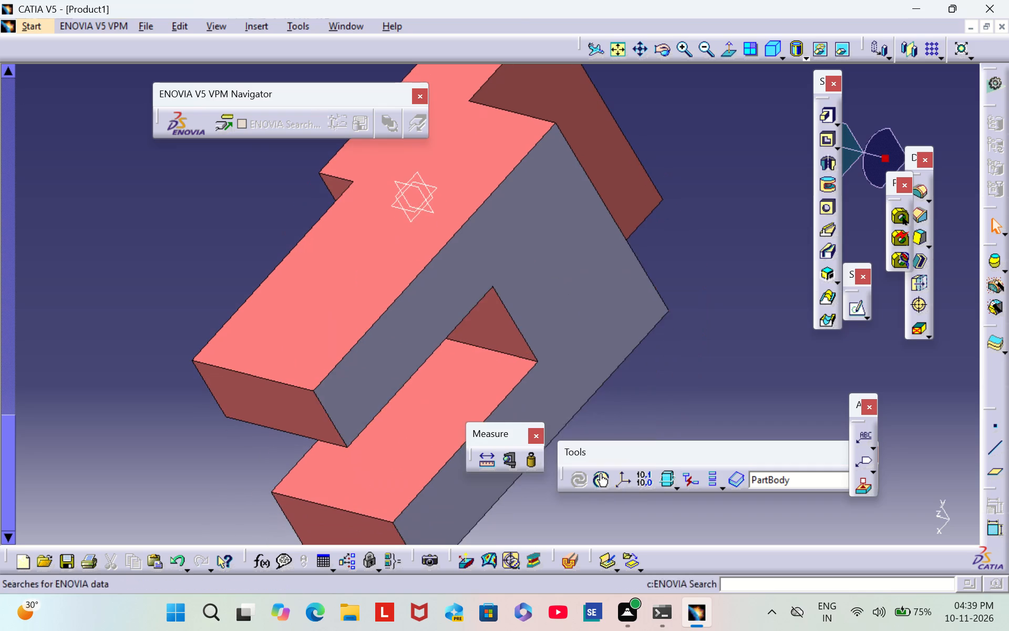
right_click(576, 236)
click(631, 300)
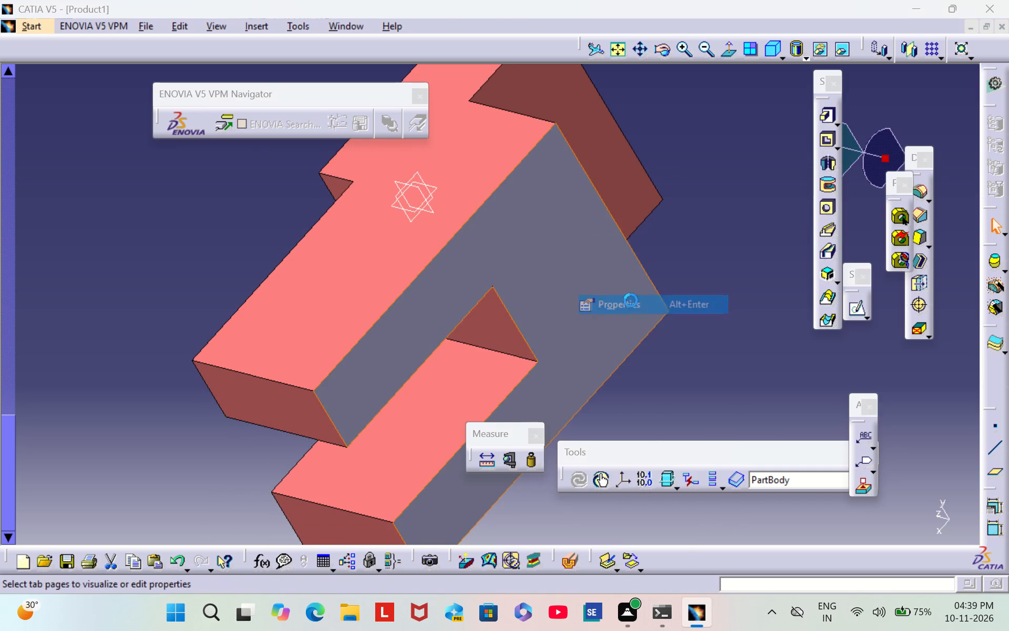
click(694, 174)
click(695, 266)
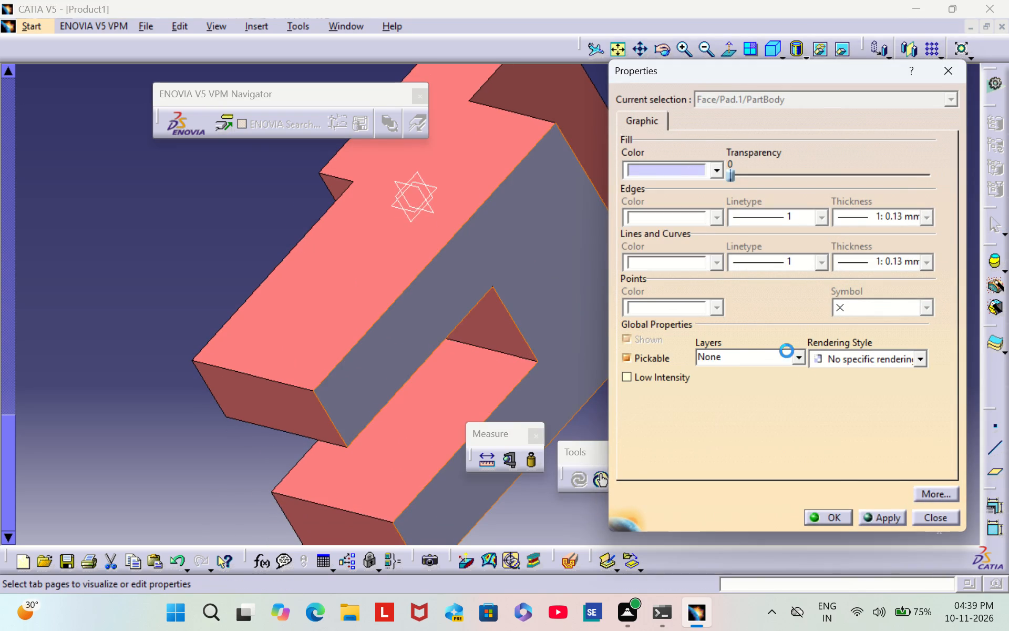
click(830, 510)
click(707, 277)
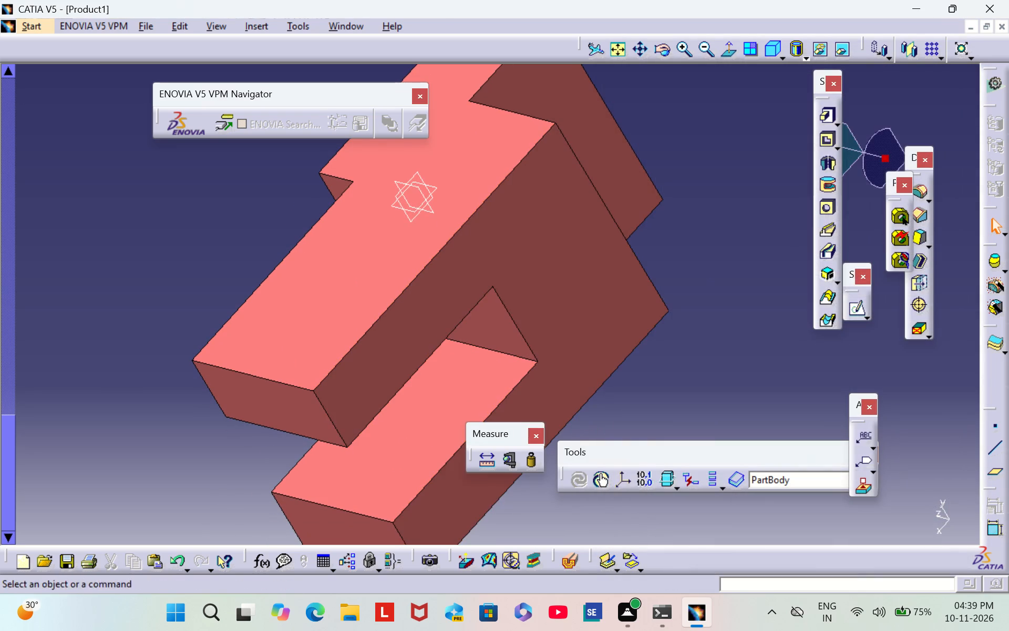
Colour the uncoloured step wall of the side pocket, adjoining the U-shaped underside, salmon pink.
middle_drag(722, 278, 542, 275)
scroll(723, 277, down, 1)
right_drag(723, 276, 542, 275)
right_click(598, 212)
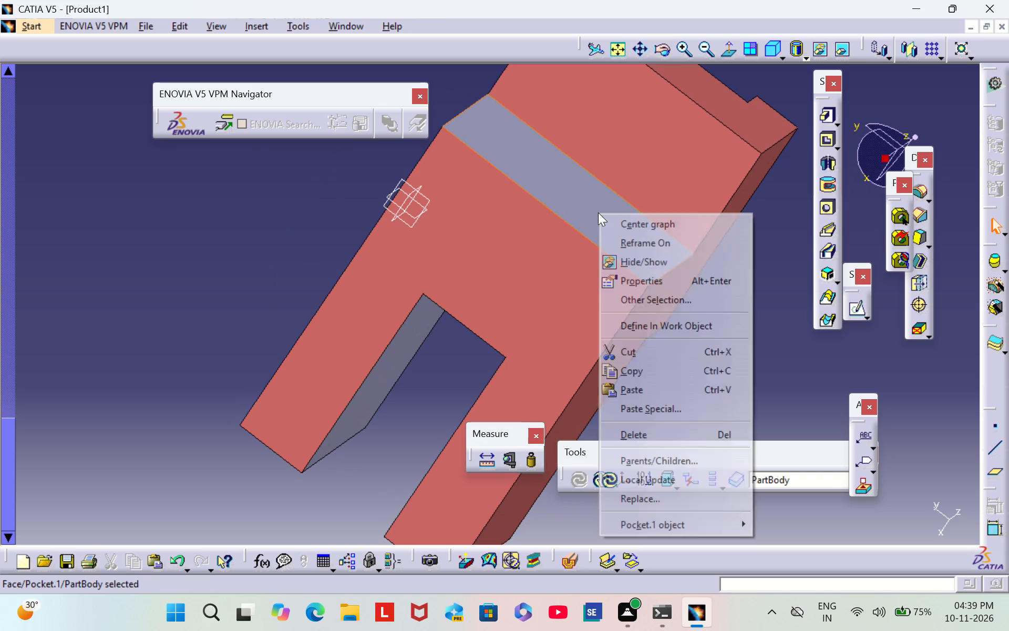
click(652, 284)
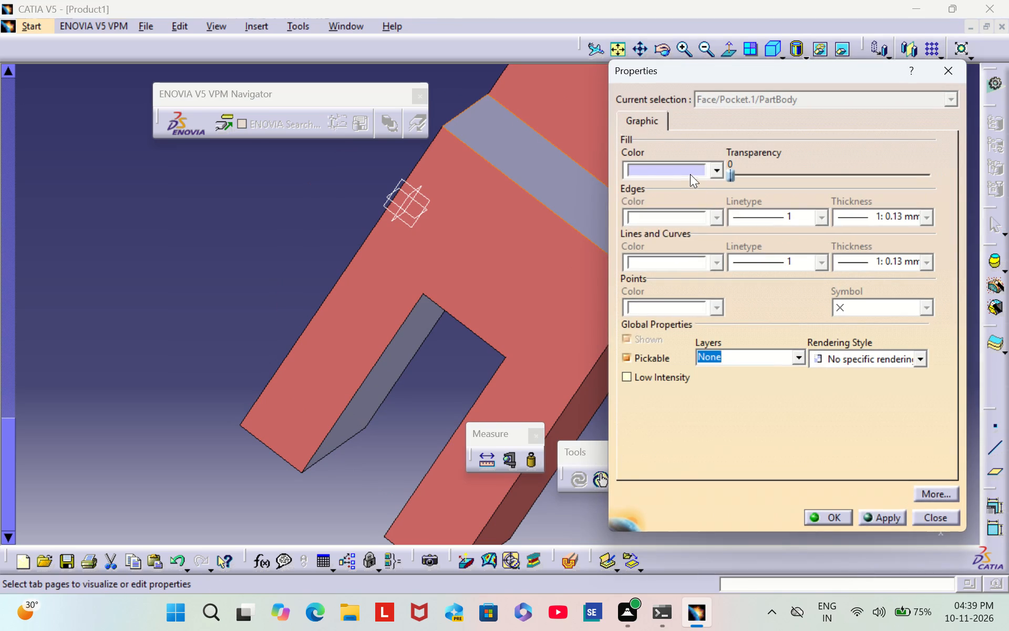
click(689, 172)
click(707, 267)
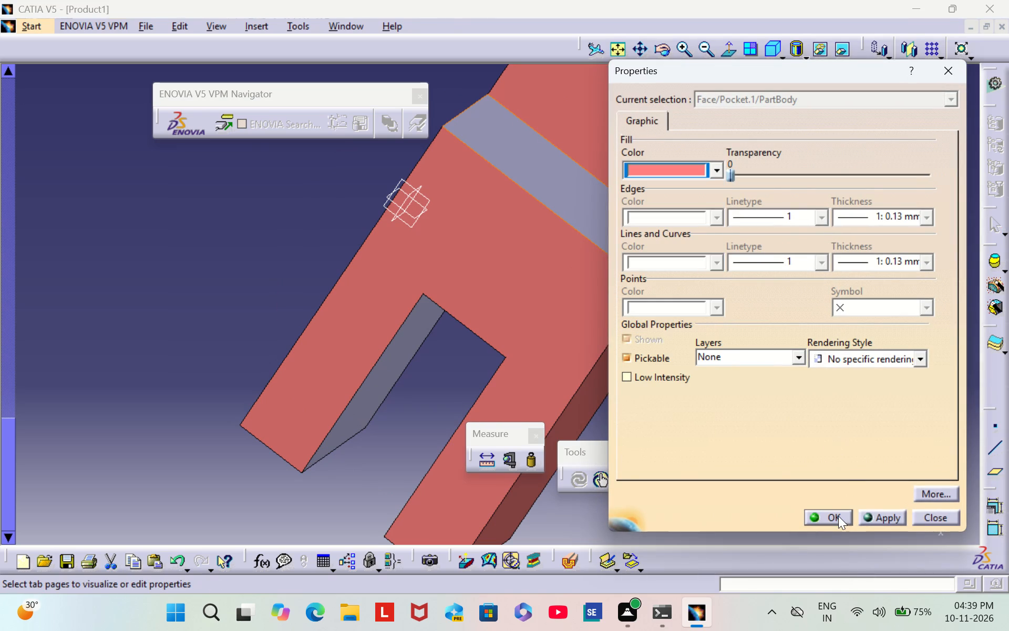
click(838, 516)
click(448, 384)
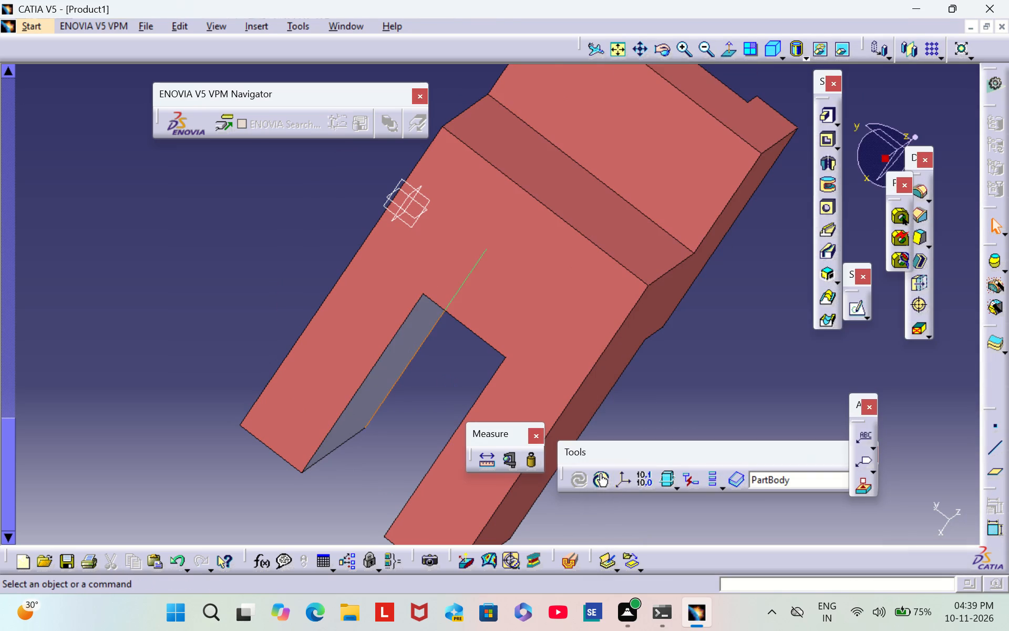
Colour the uncoloured inner side wall of the end slot, along one of the arms, salmon pink.
right_click(399, 351)
click(483, 102)
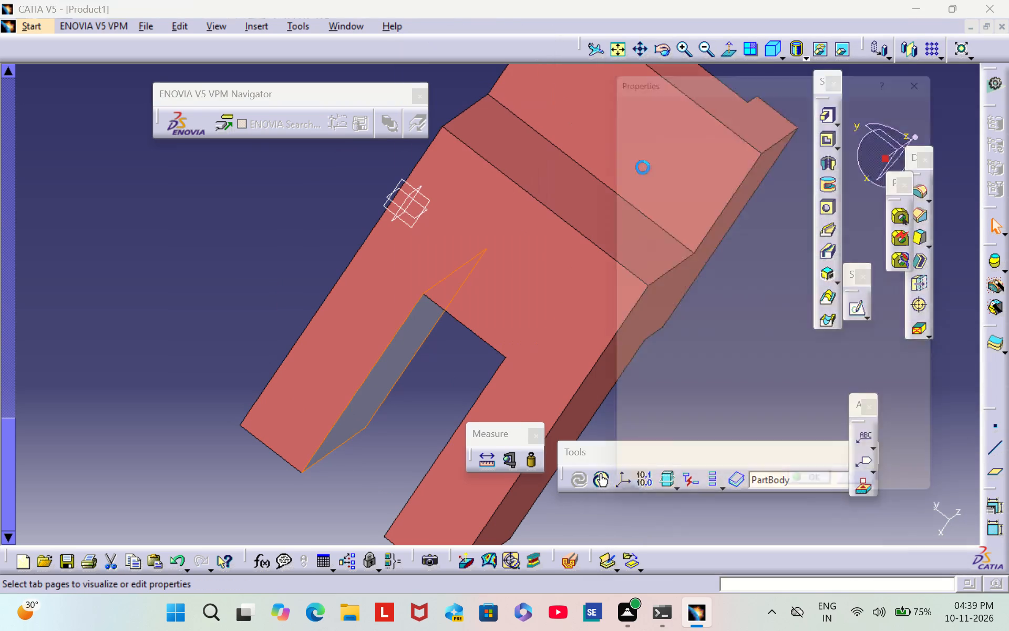
click(683, 173)
click(716, 260)
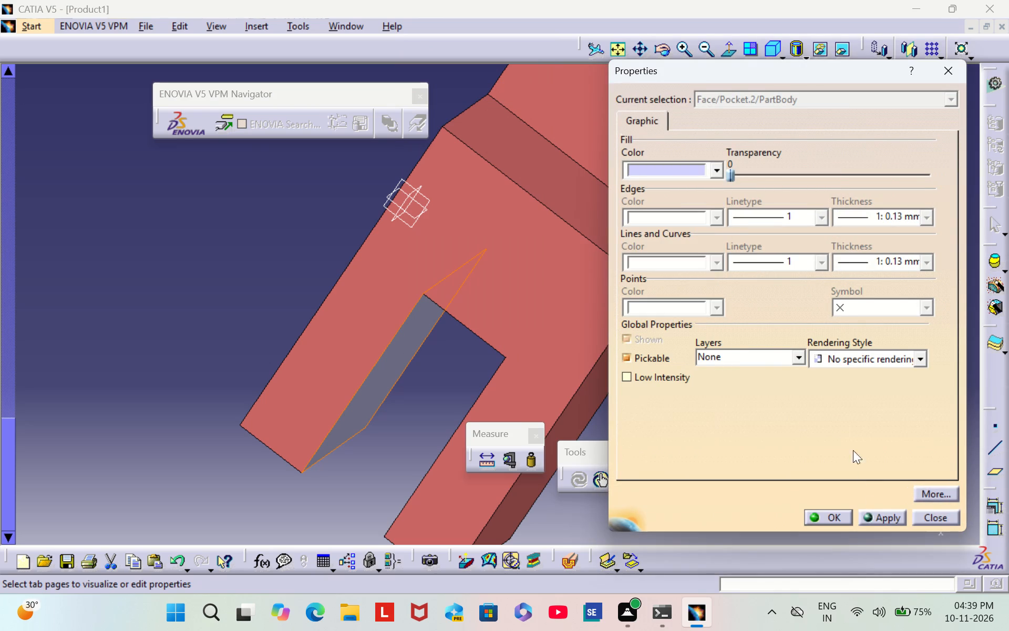
click(834, 517)
click(302, 239)
Colour the remaining uncoloured long side wall of the top pad's recess salmon pink.
middle_drag(312, 235, 335, 240)
scroll(313, 235, down, 1)
right_drag(321, 237, 335, 240)
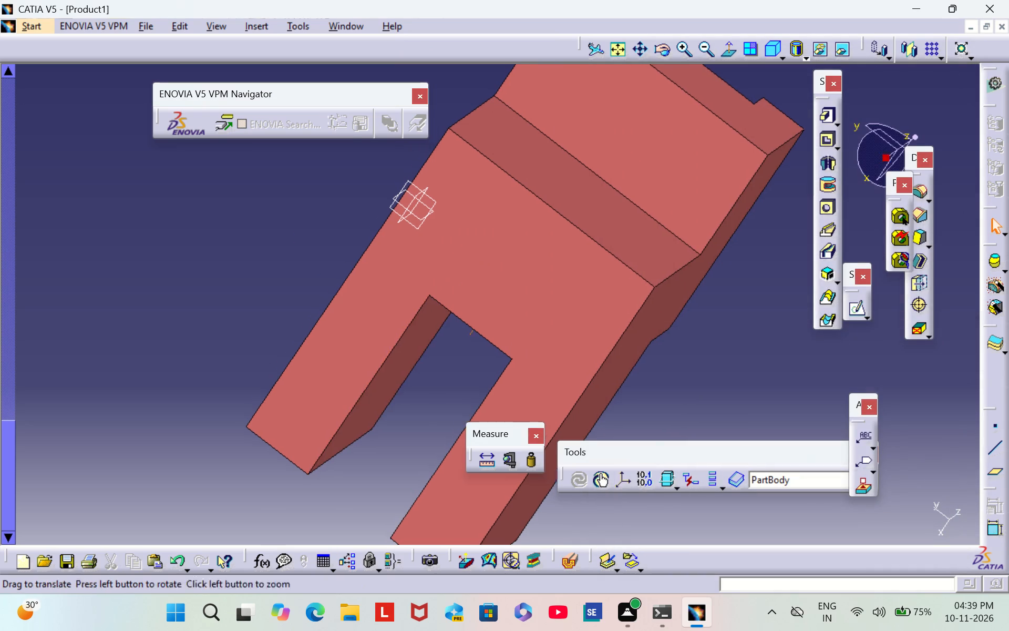
right_drag(335, 240, 808, 311)
middle_drag(335, 240, 809, 311)
middle_drag(311, 366, 314, 366)
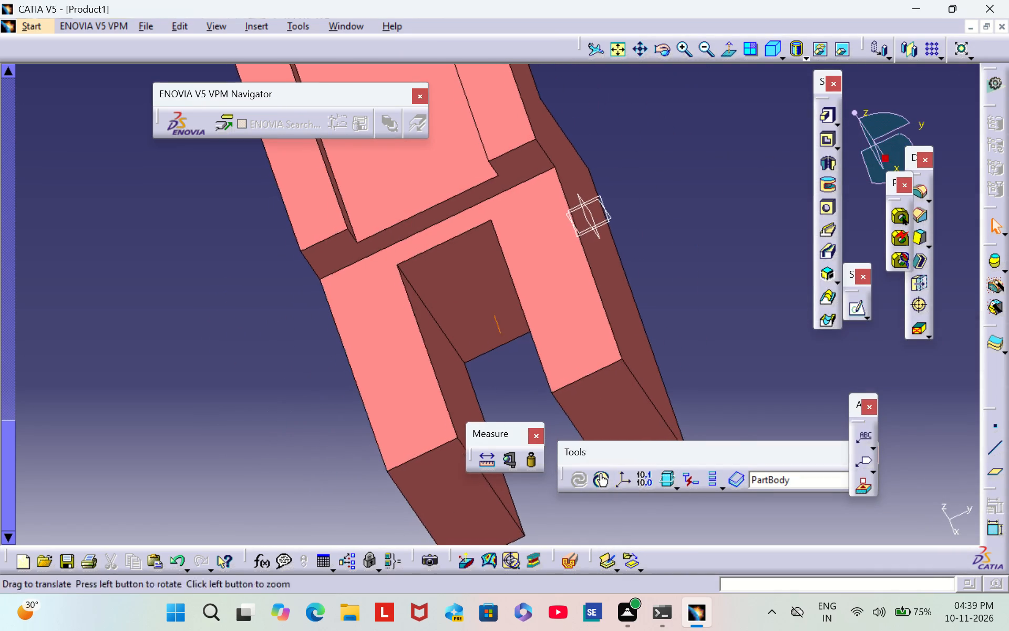
middle_drag(314, 366, 709, 400)
right_drag(324, 364, 673, 329)
middle_drag(715, 393, 673, 329)
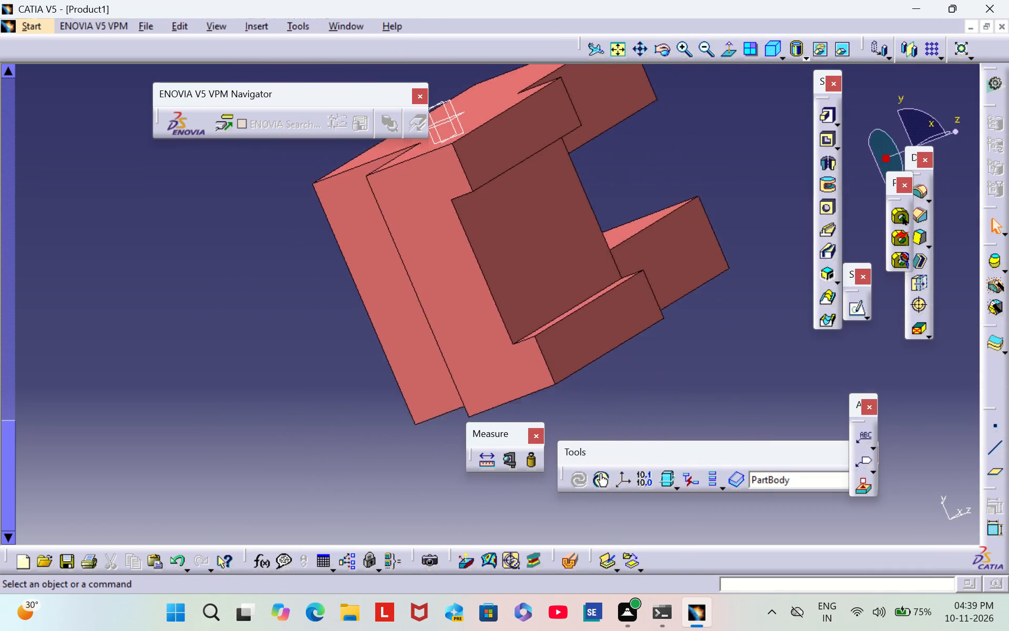
right_drag(673, 329, 625, 289)
middle_drag(673, 329, 625, 289)
middle_drag(631, 289, 666, 415)
middle_drag(718, 309, 643, 219)
right_drag(719, 306, 634, 212)
middle_click(641, 218)
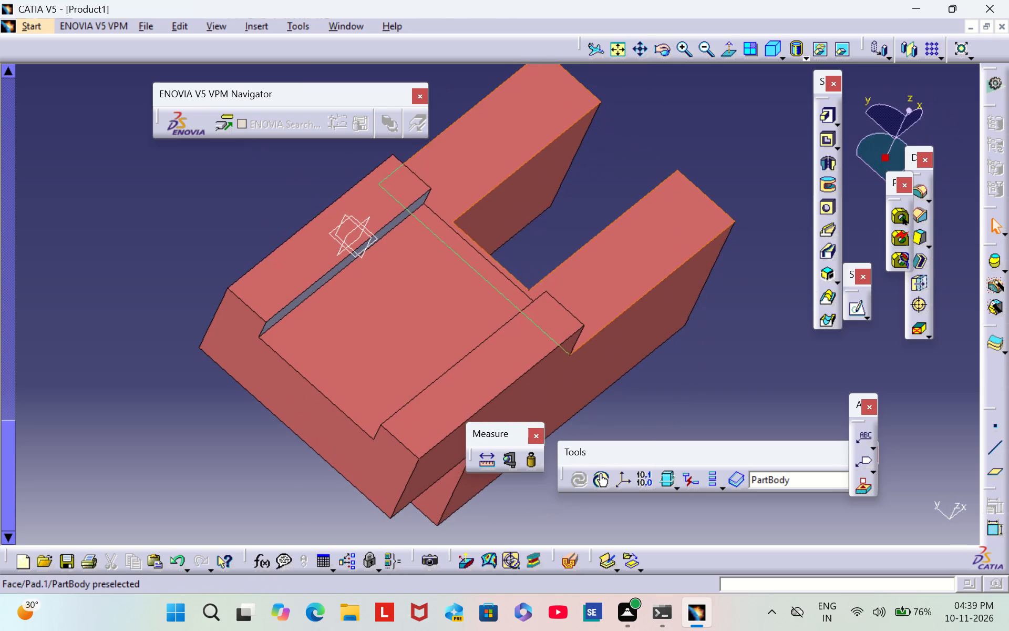
right_drag(634, 212, 631, 210)
middle_click(631, 211)
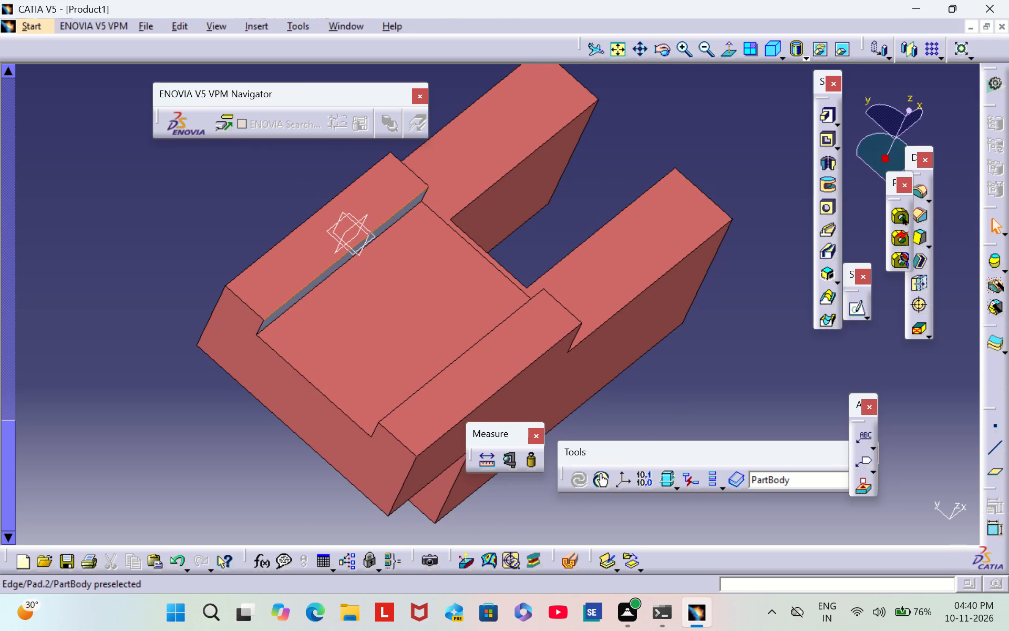
middle_drag(265, 253, 240, 146)
right_drag(266, 248, 240, 146)
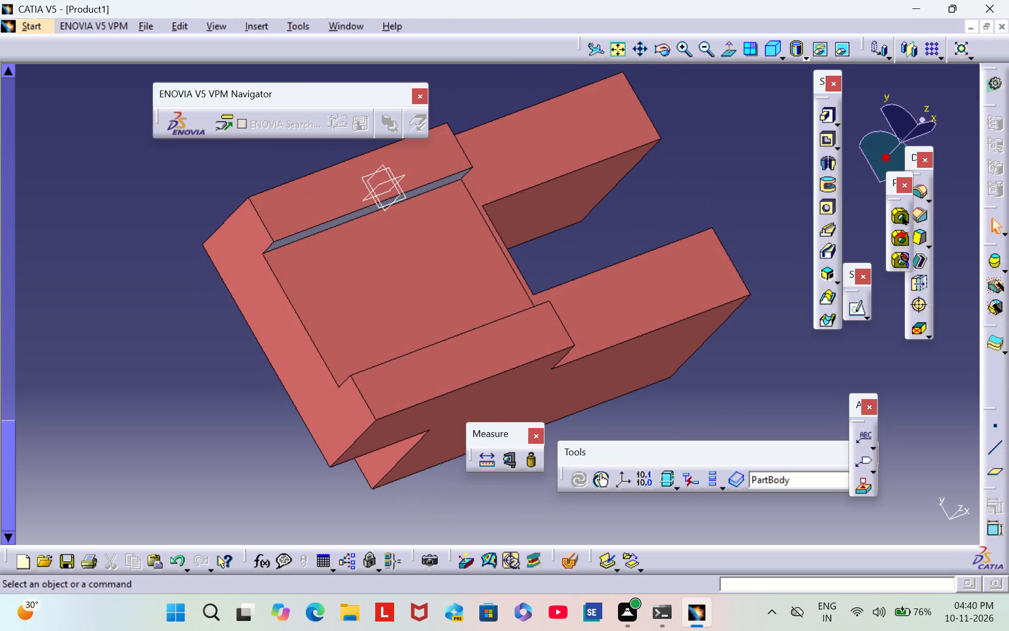
middle_drag(545, 250, 481, 157)
right_drag(555, 240, 472, 160)
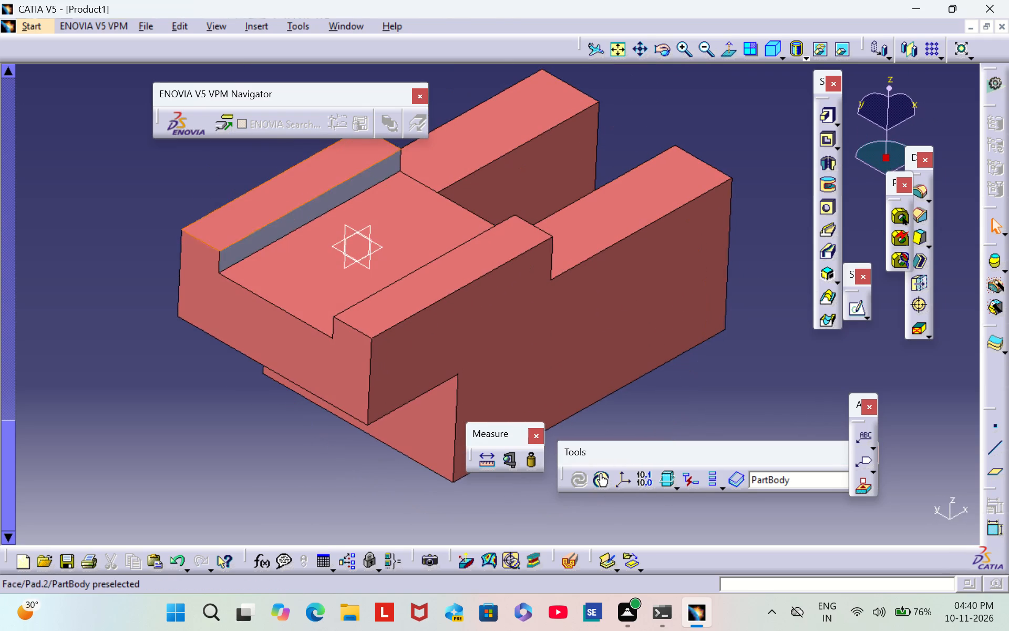
right_click(346, 196)
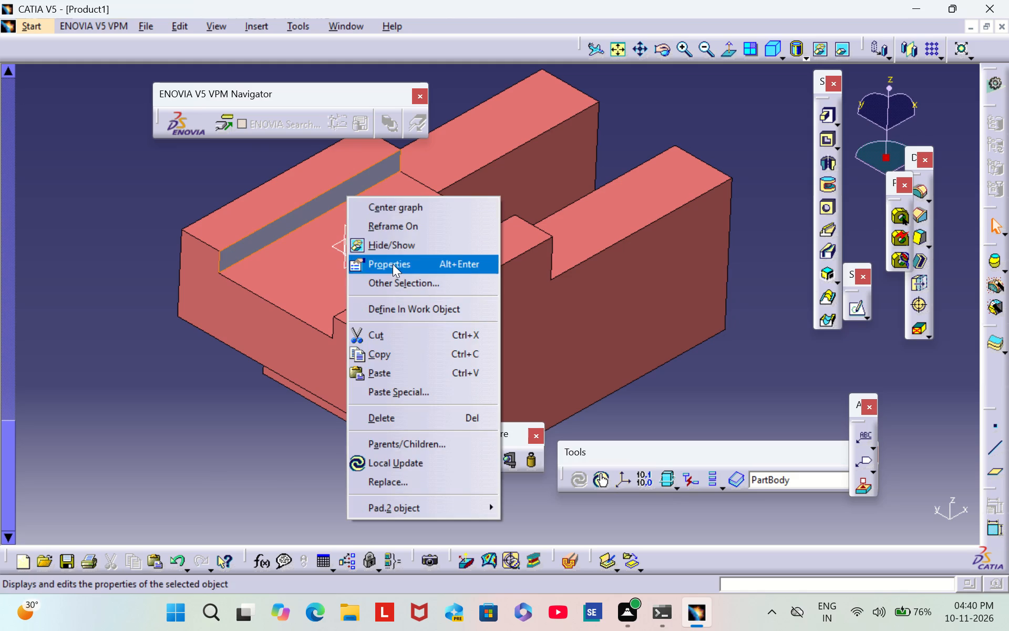
click(393, 264)
click(688, 172)
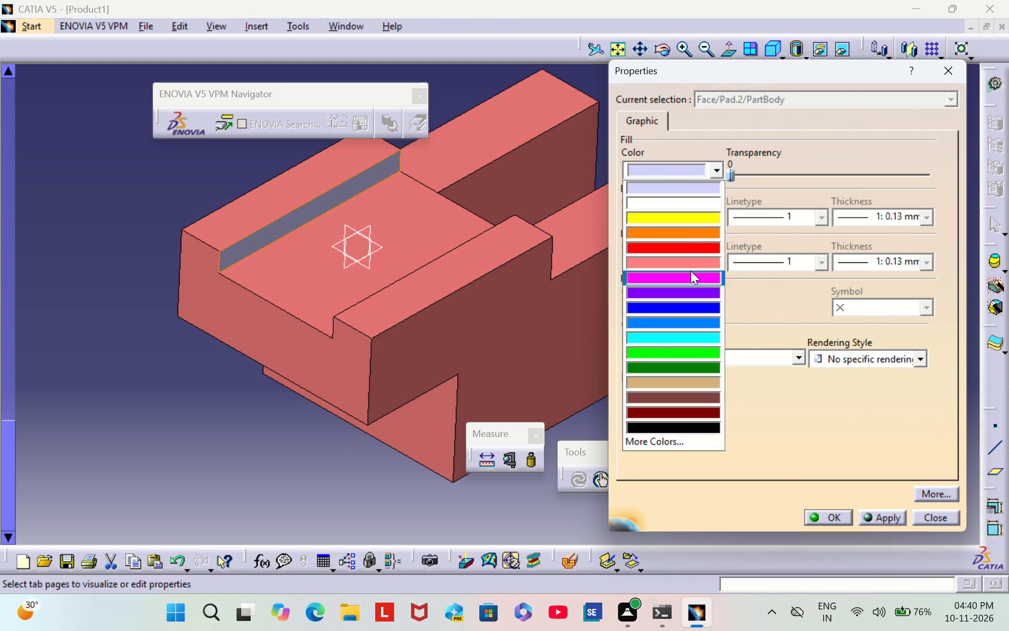
click(691, 271)
click(687, 171)
click(689, 266)
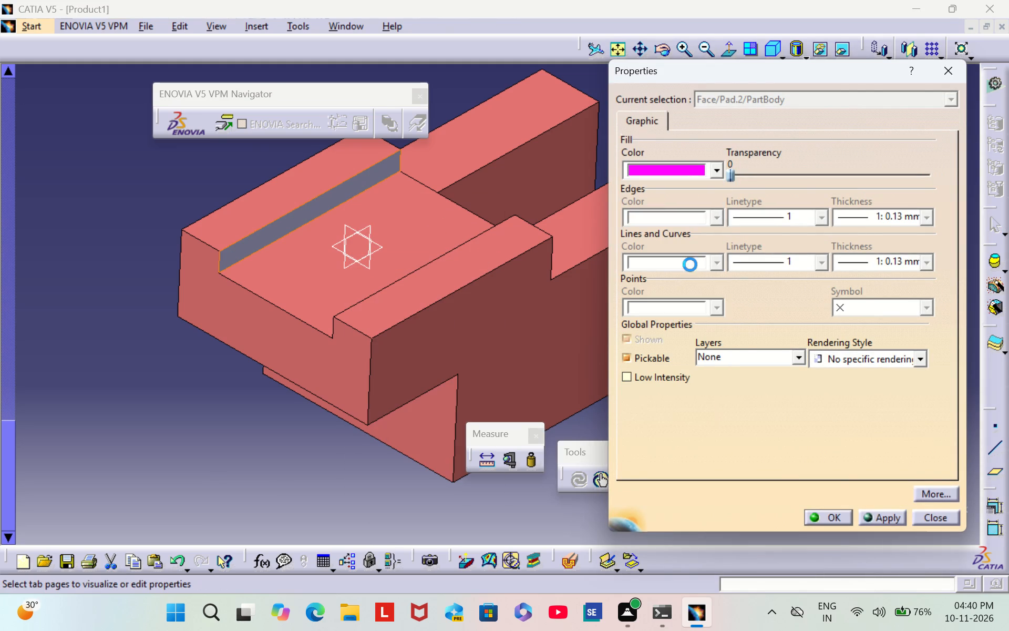
click(830, 512)
click(766, 278)
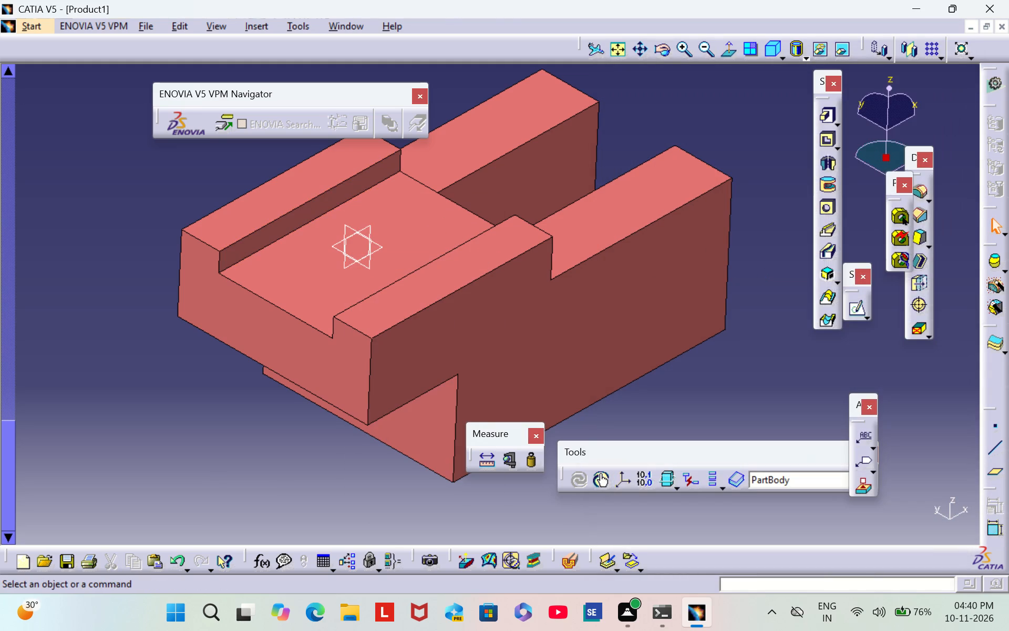
Examine the block from several sides for uncoloured faces, finishing with the whole part in isometric view.
middle_drag(743, 209, 538, 336)
right_drag(743, 209, 538, 336)
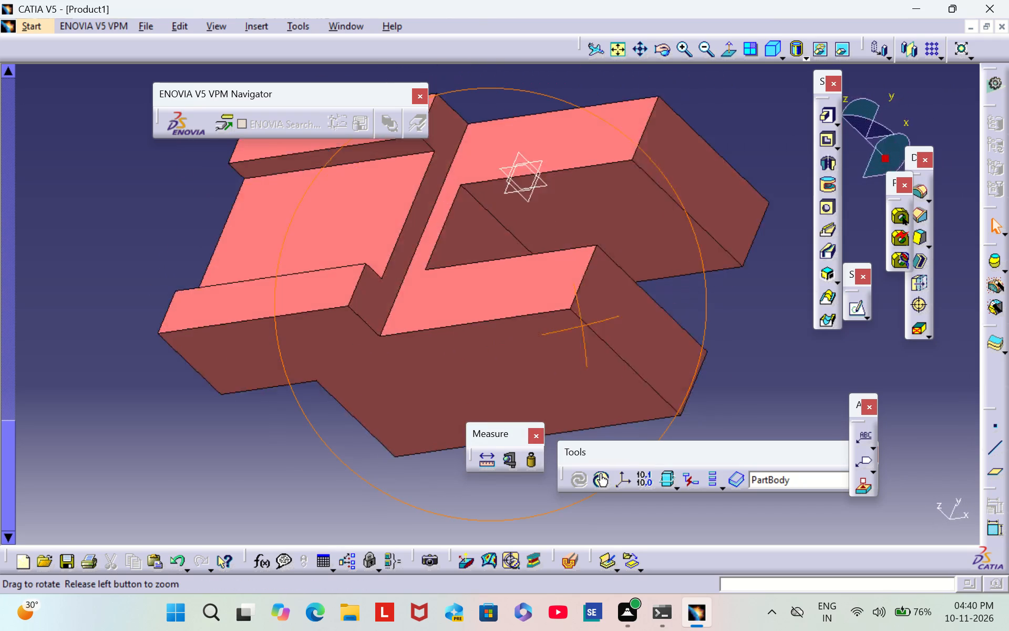
right_drag(538, 336, 585, 157)
middle_drag(538, 336, 585, 157)
middle_click(585, 157)
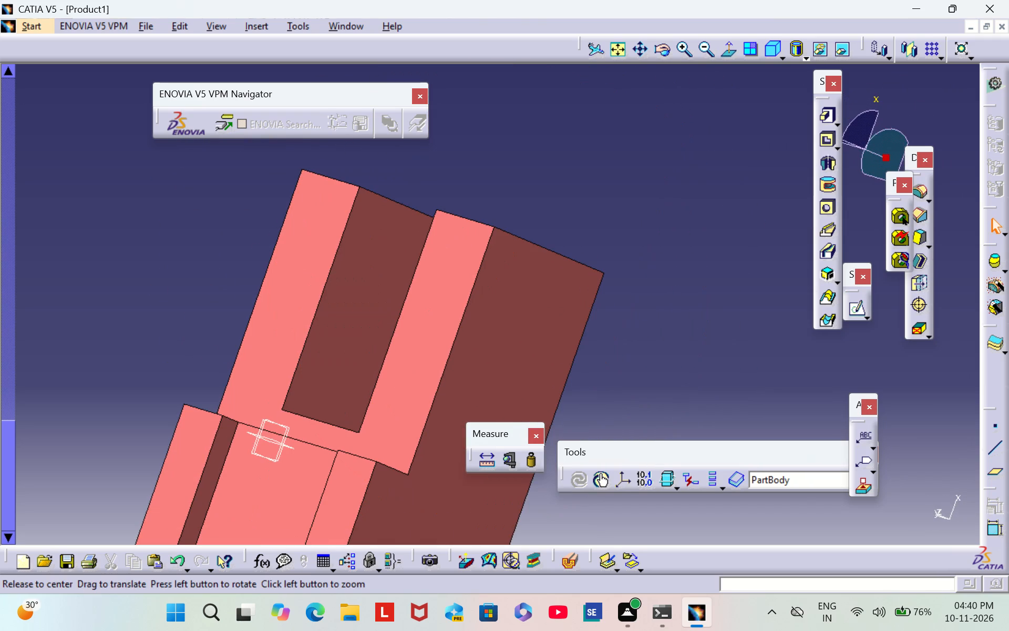
click(608, 43)
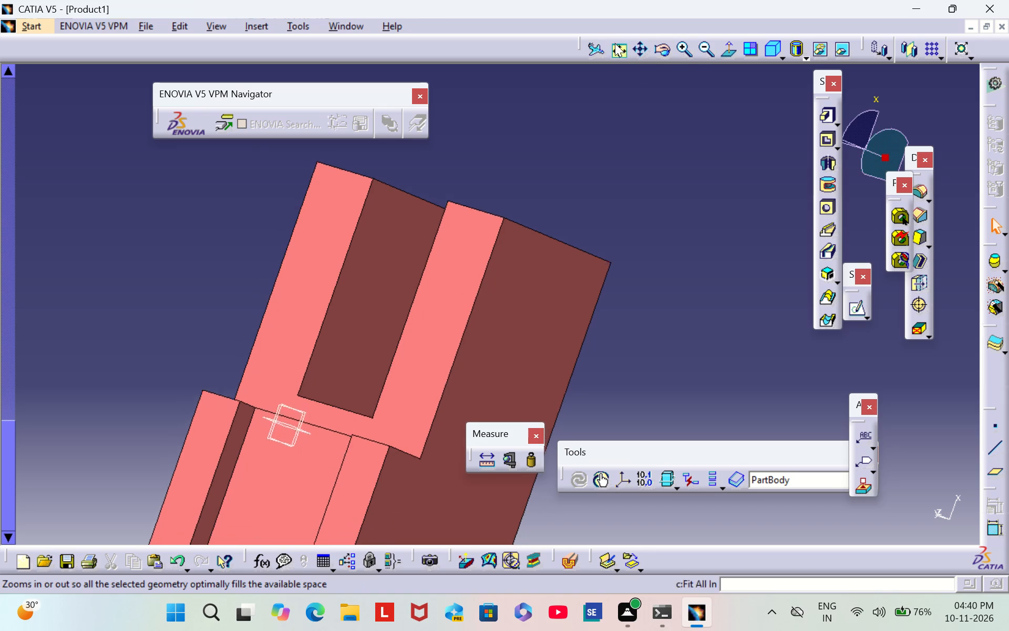
click(773, 54)
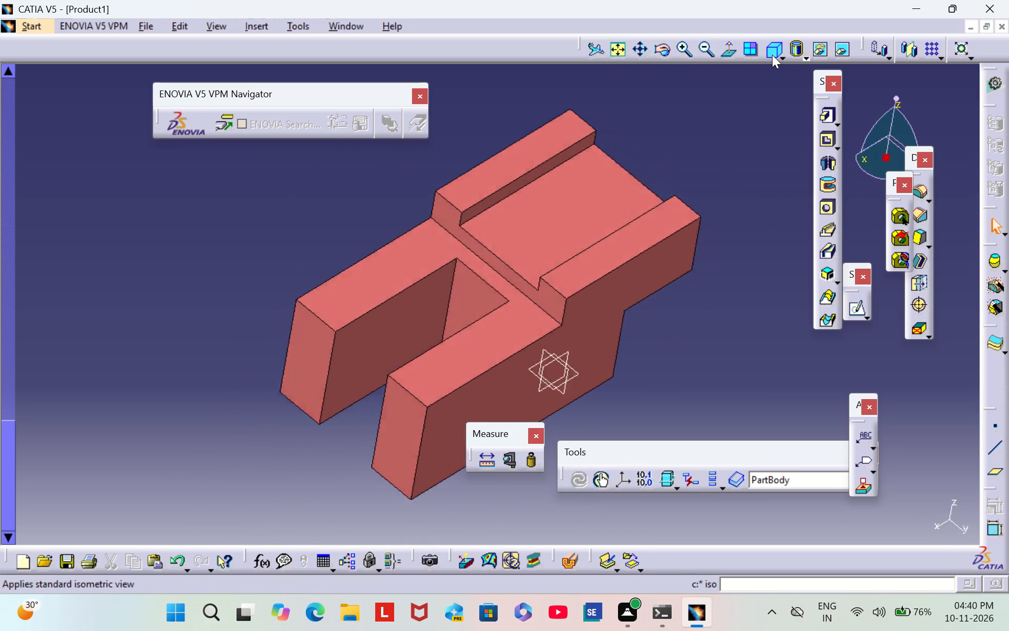
click(700, 49)
click(688, 47)
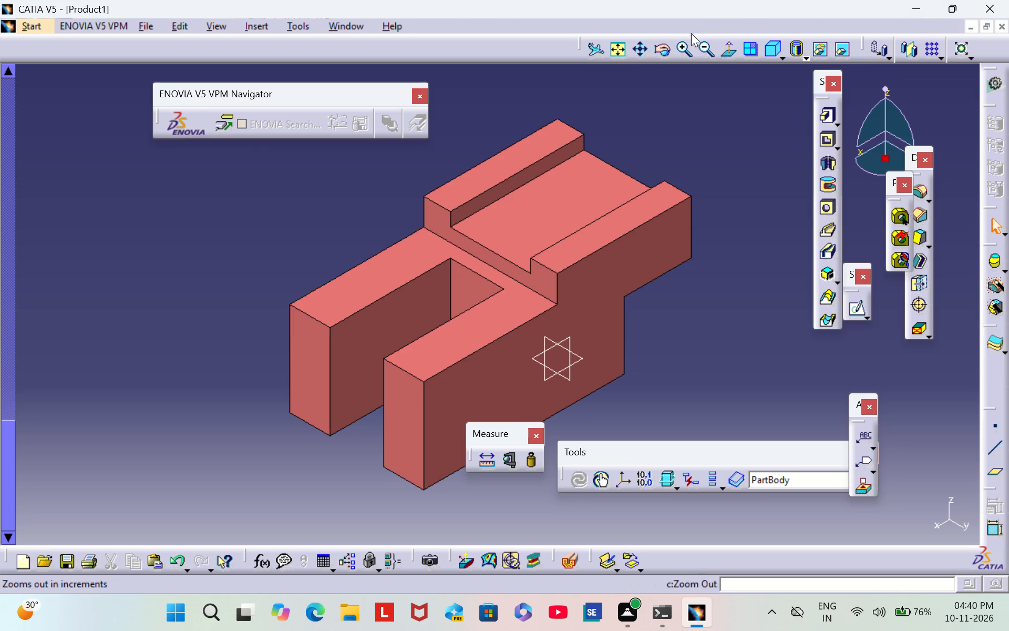
triple_click(681, 46)
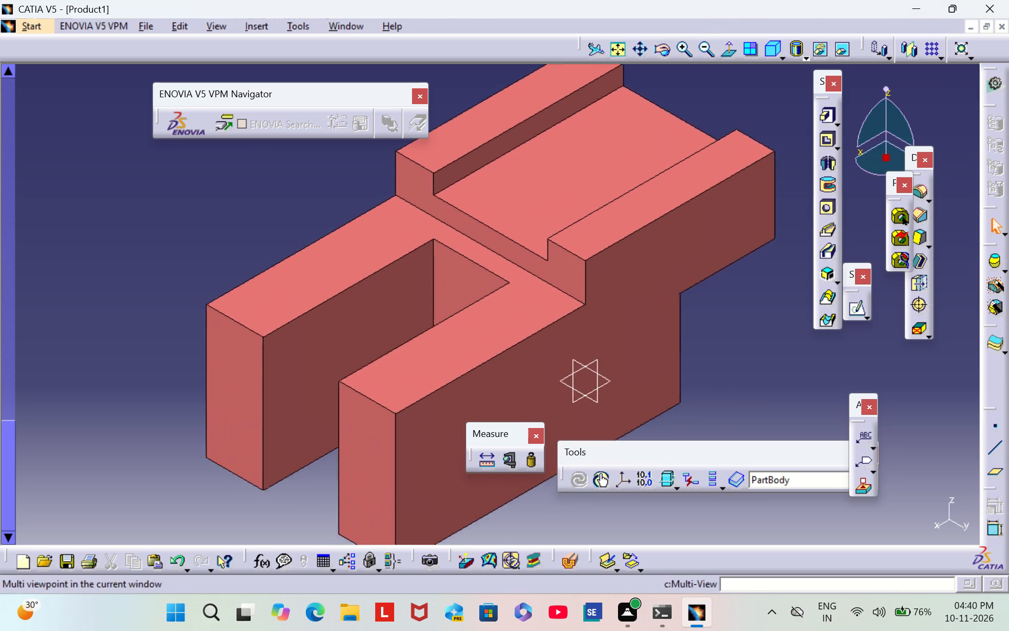
double_click(704, 53)
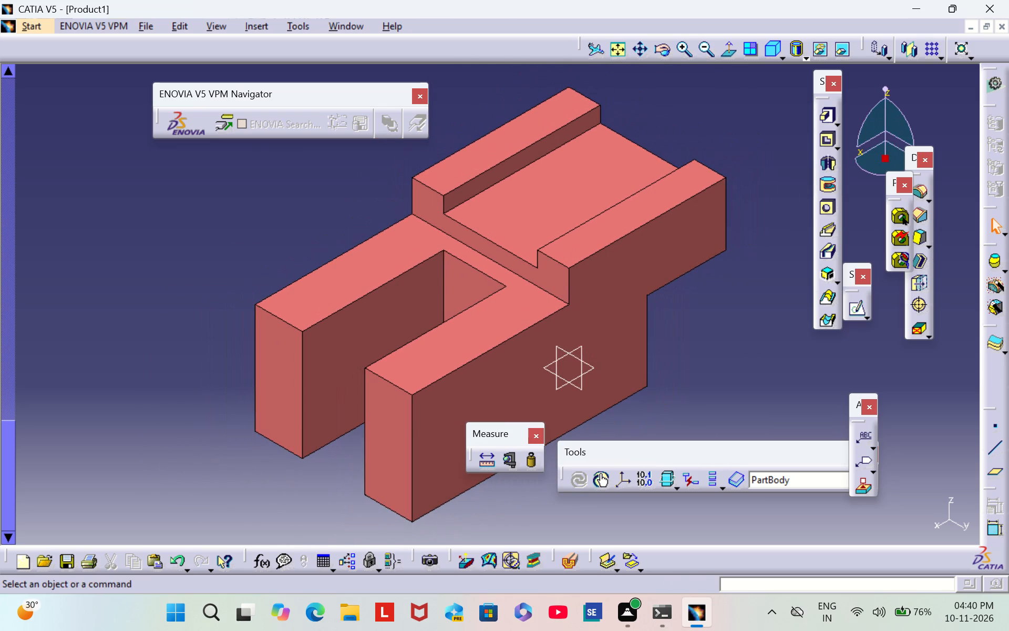
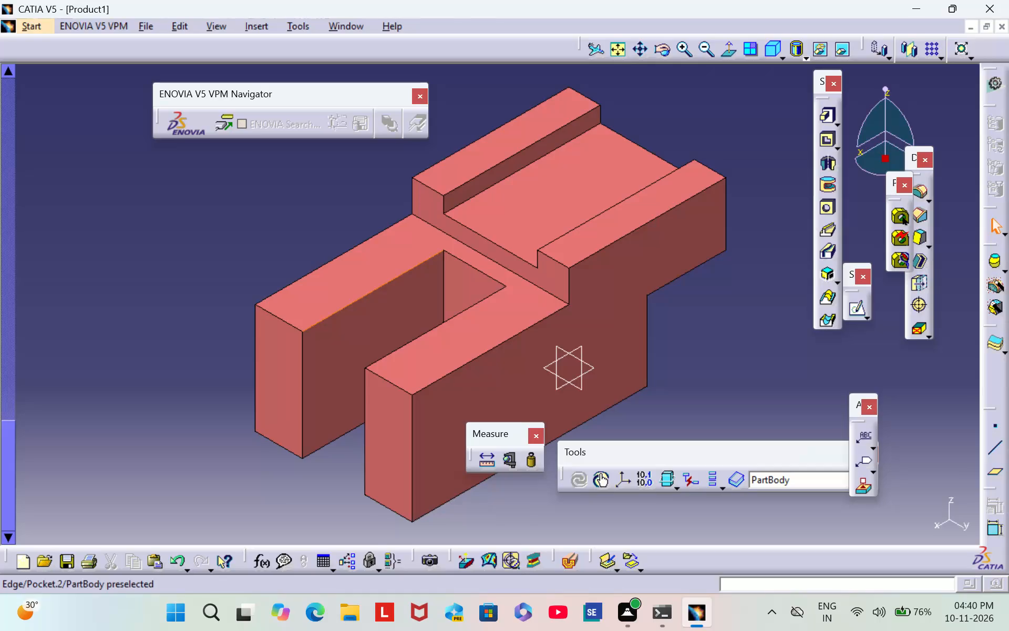
Set the fill colour of the end slot's pocket feature (Pocket.2) to red in its graphic properties.
right_click(366, 296)
click(473, 343)
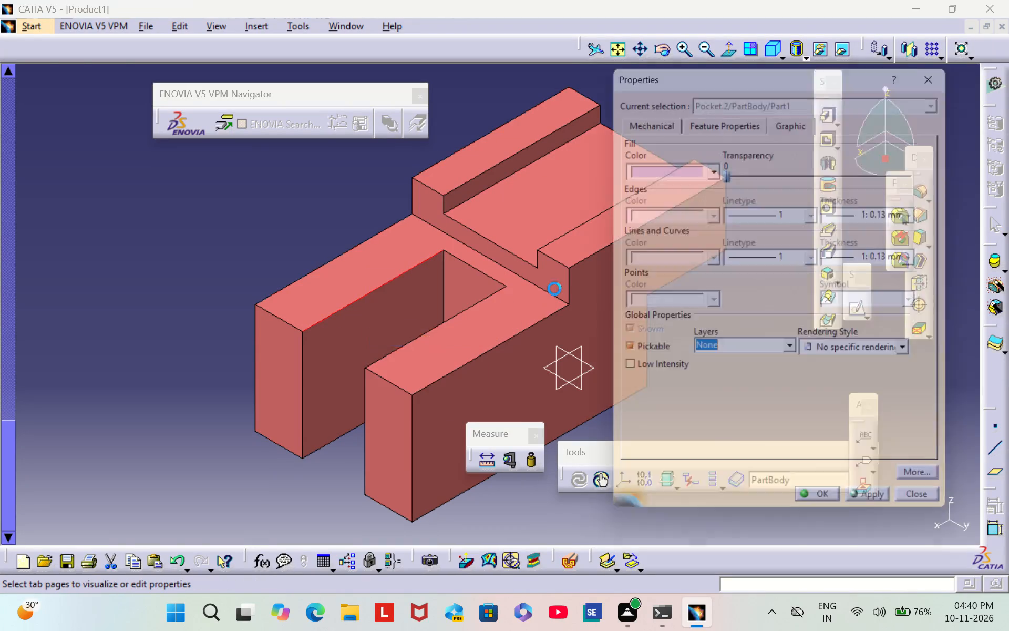
click(667, 167)
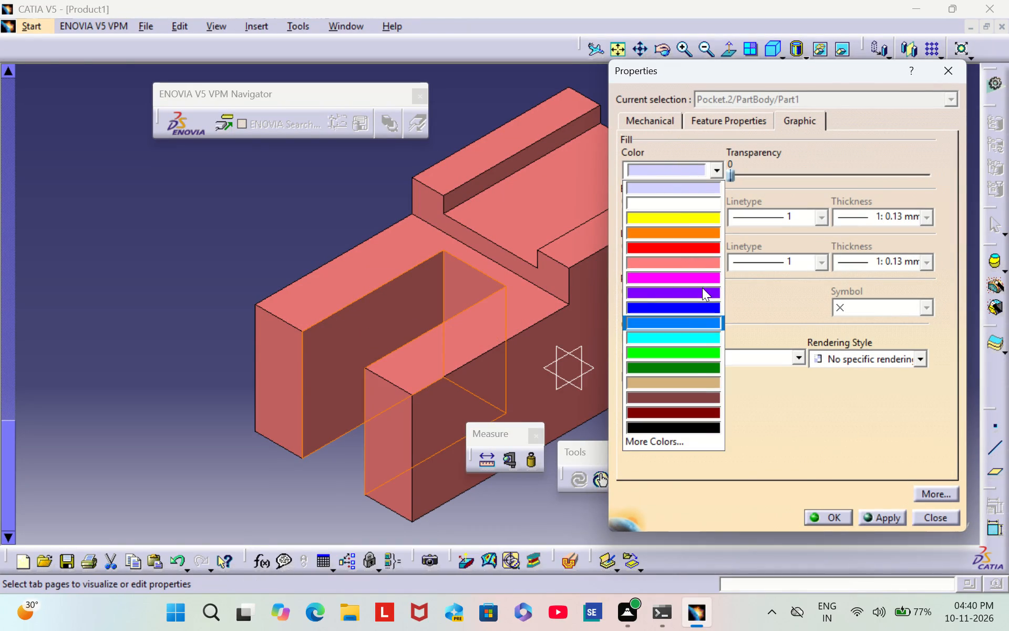
click(693, 243)
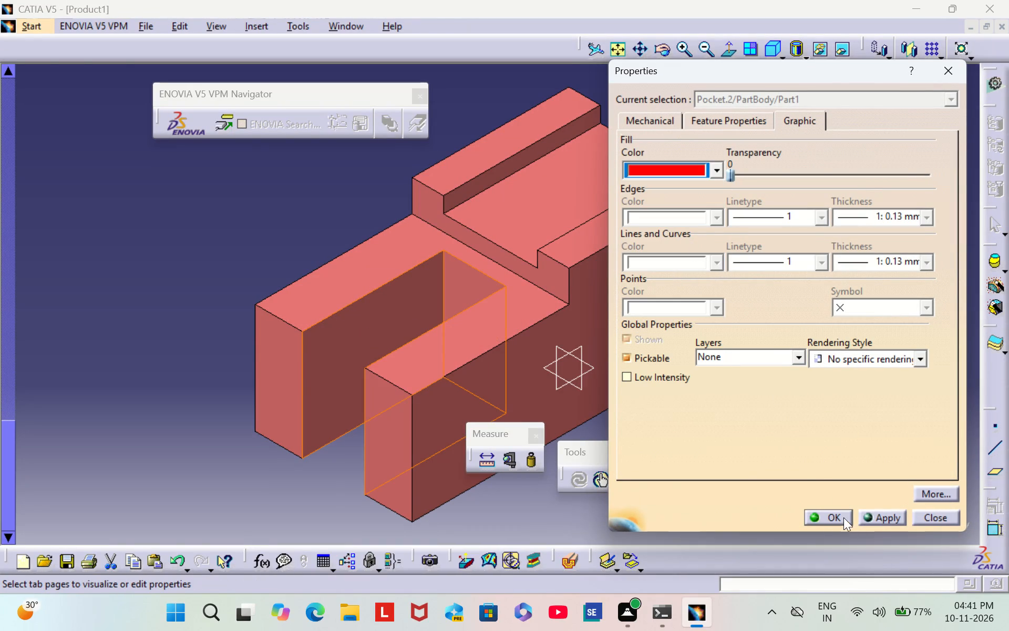
click(826, 515)
click(141, 395)
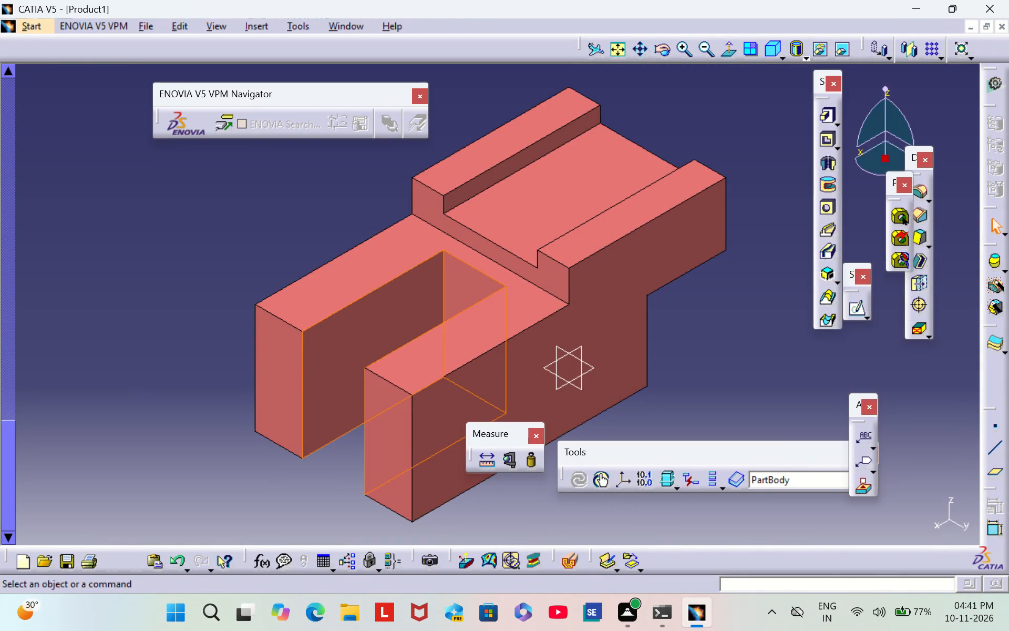
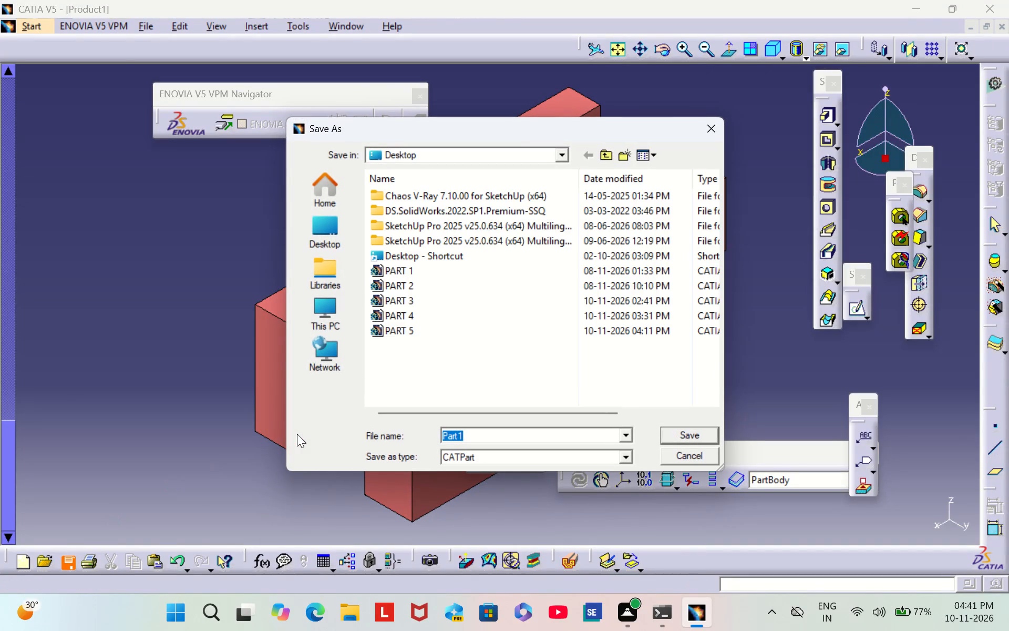
Save the part to the Desktop as a CATPart named PART 6, accepting the update of the linked documents.
key(BackSpace)
text(PART)
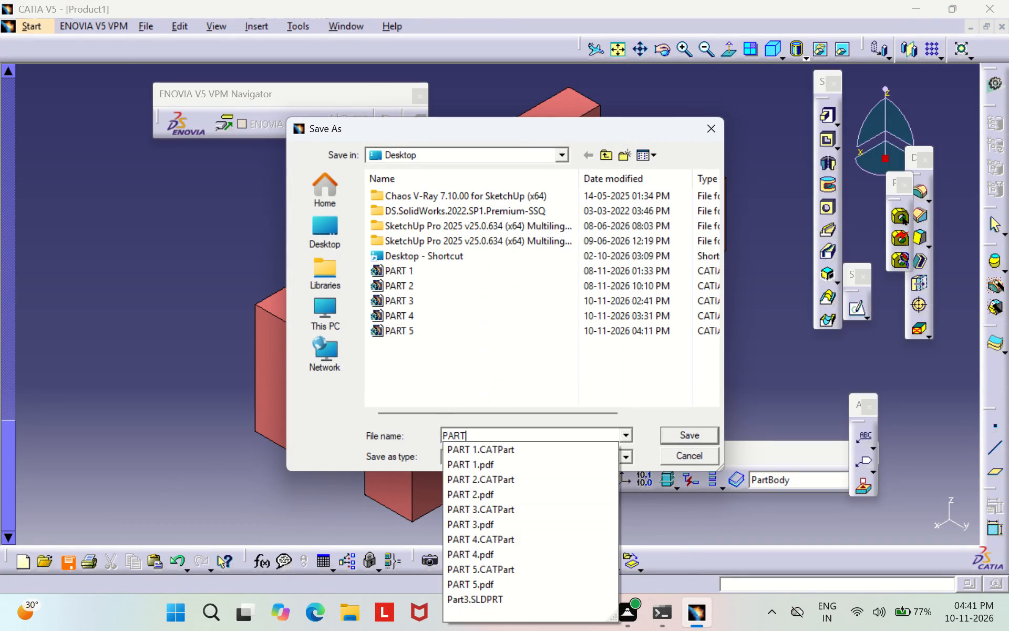
key(space)
key(6)
key(Return)
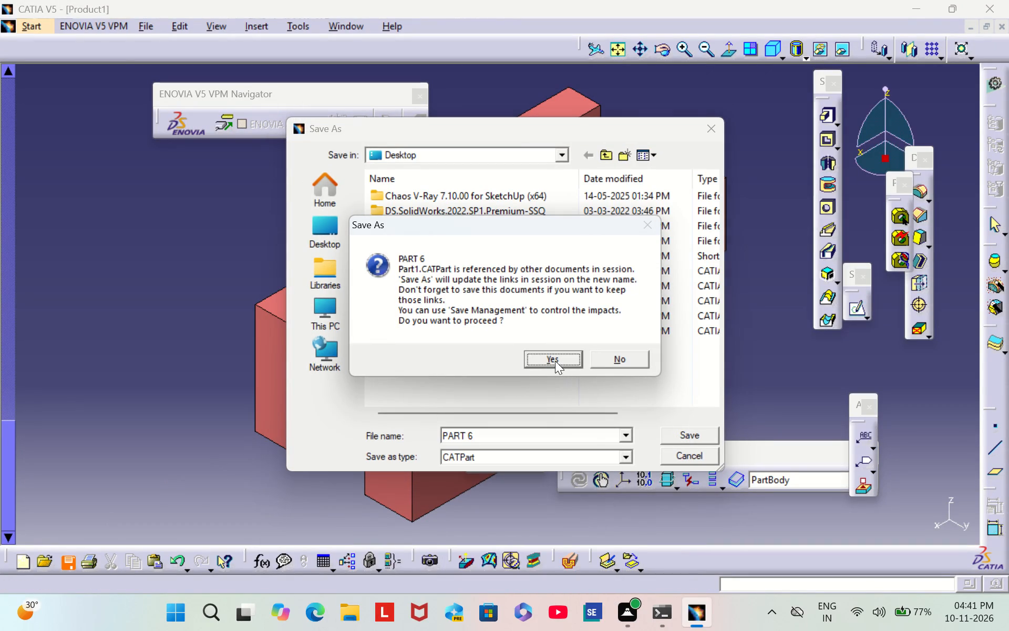
click(554, 360)
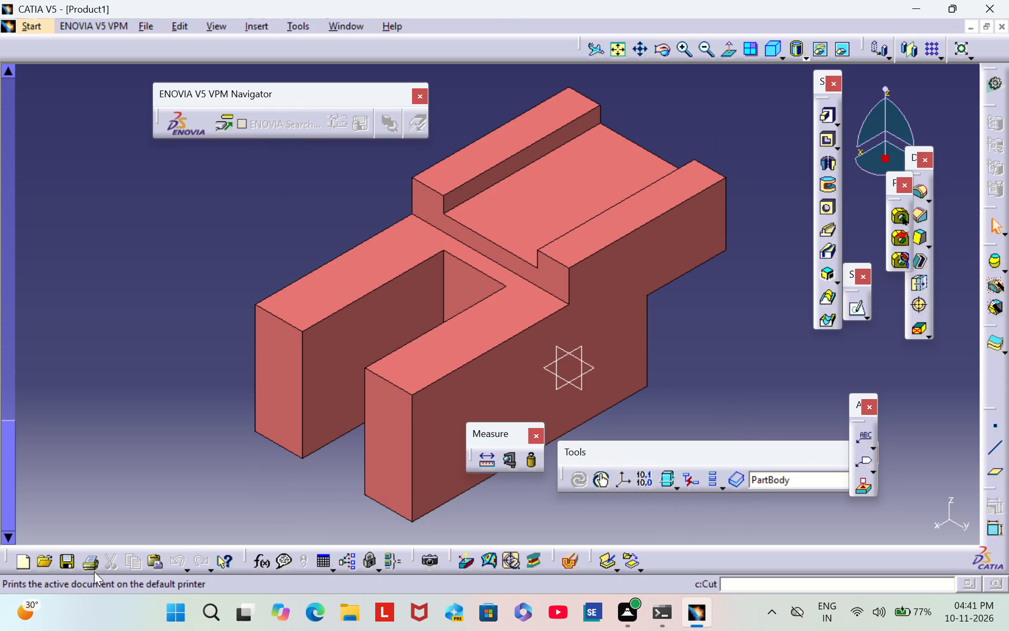
Print the model view to a file named PART 6 on the Desktop.
click(94, 572)
text(PART 6)
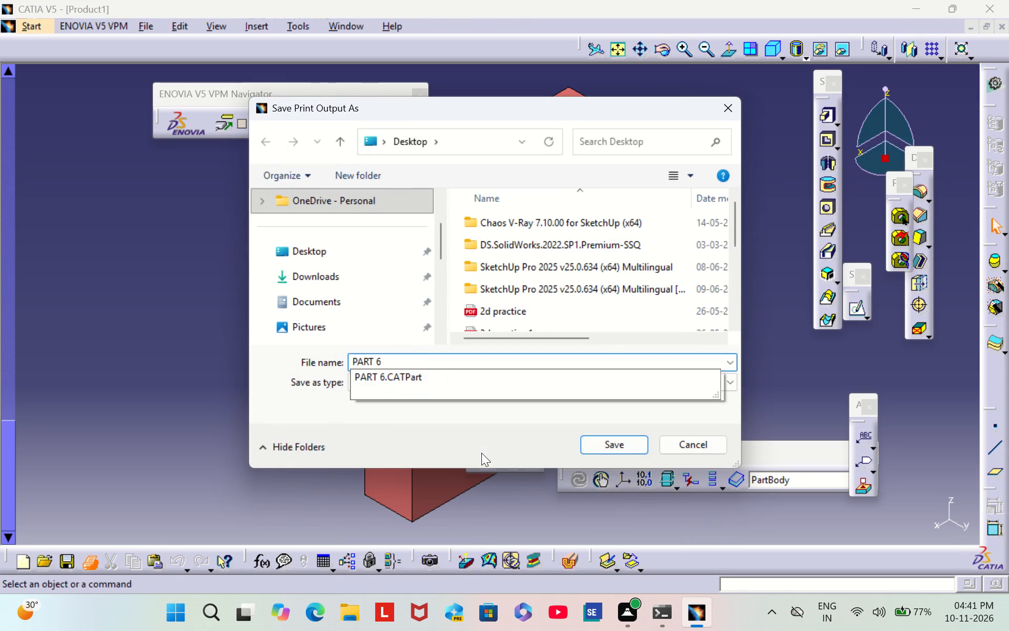
click(625, 450)
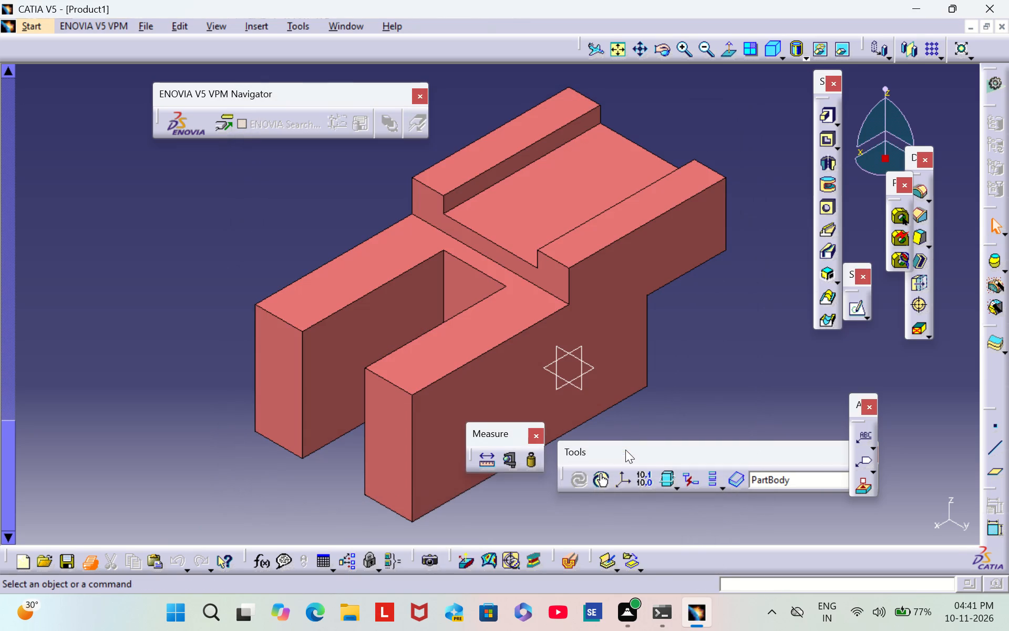